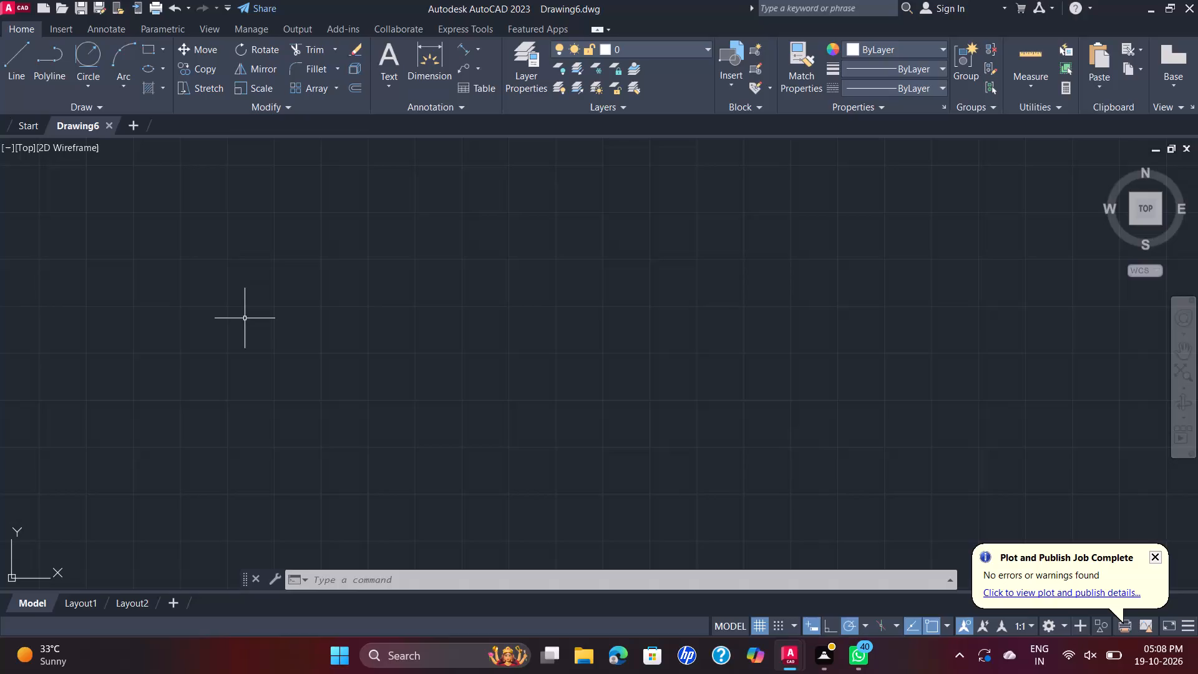
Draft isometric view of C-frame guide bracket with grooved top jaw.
Set the drawing units' length precision to two decimal places (0.00).
{"action": "type", "text": "UN"}
{"action": "key", "text": "Return"}
{"action": "left_click", "coordinate": [579, 252]}
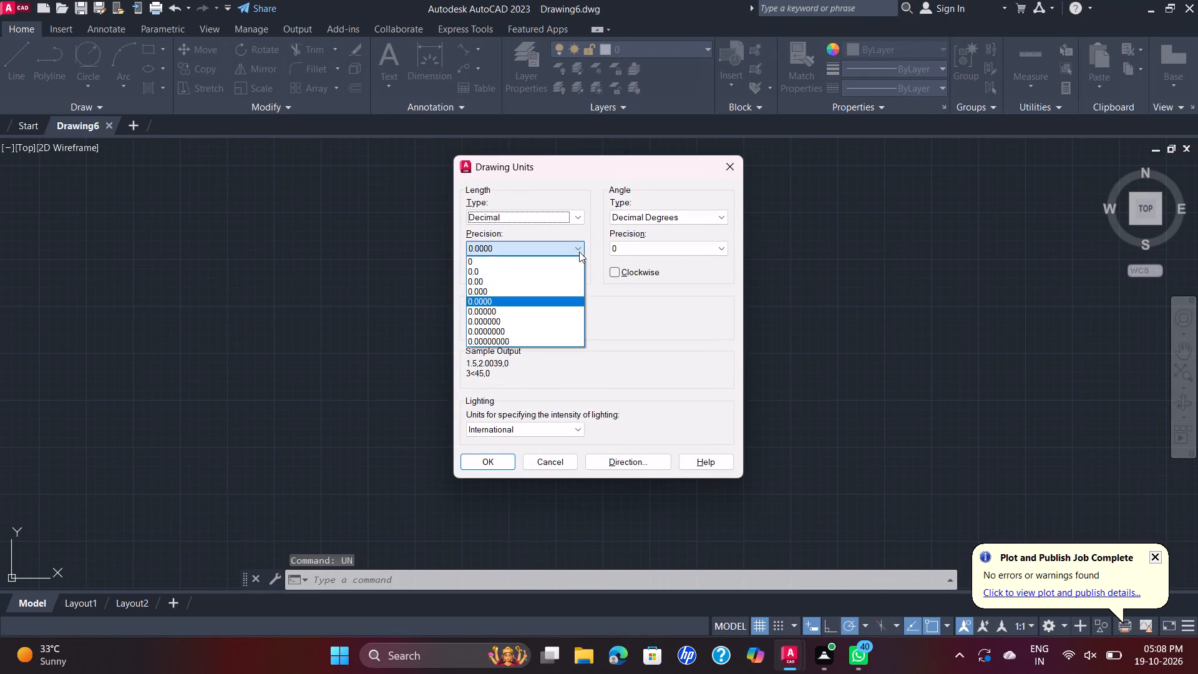
{"action": "left_click", "coordinate": [549, 278]}
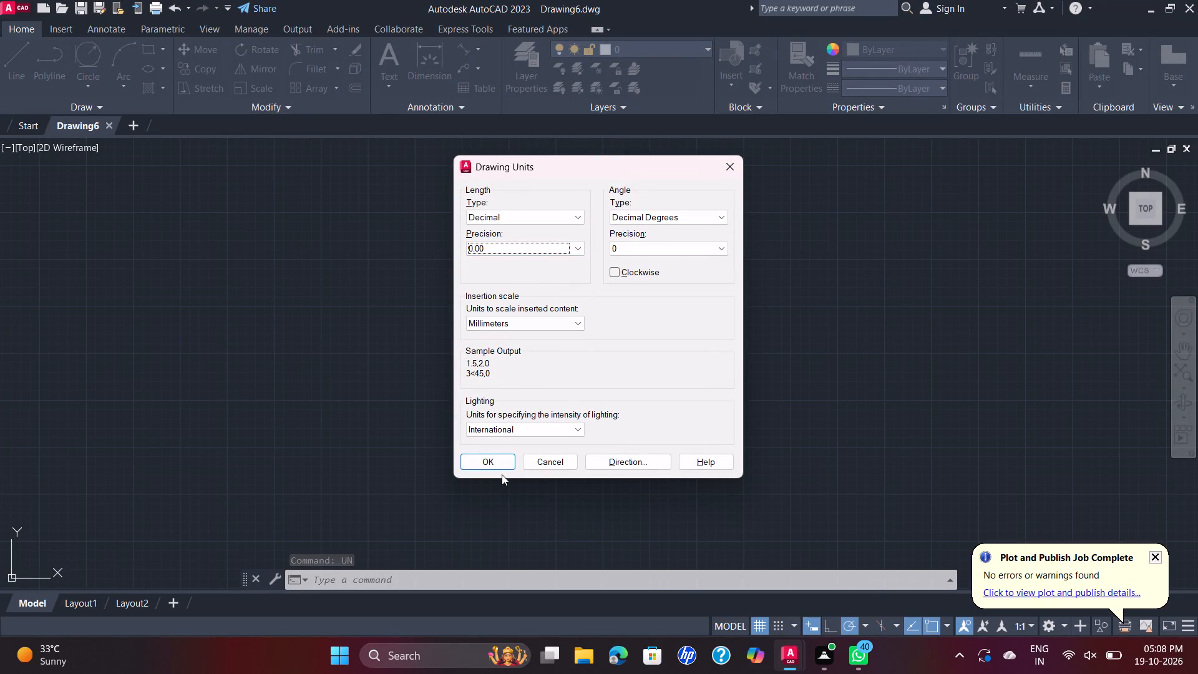
{"action": "left_click", "coordinate": [497, 466]}
Set the model space limits with the lower left corner at 0,0 and the upper right corner at 200,200.
{"action": "type", "text": "LIM"}
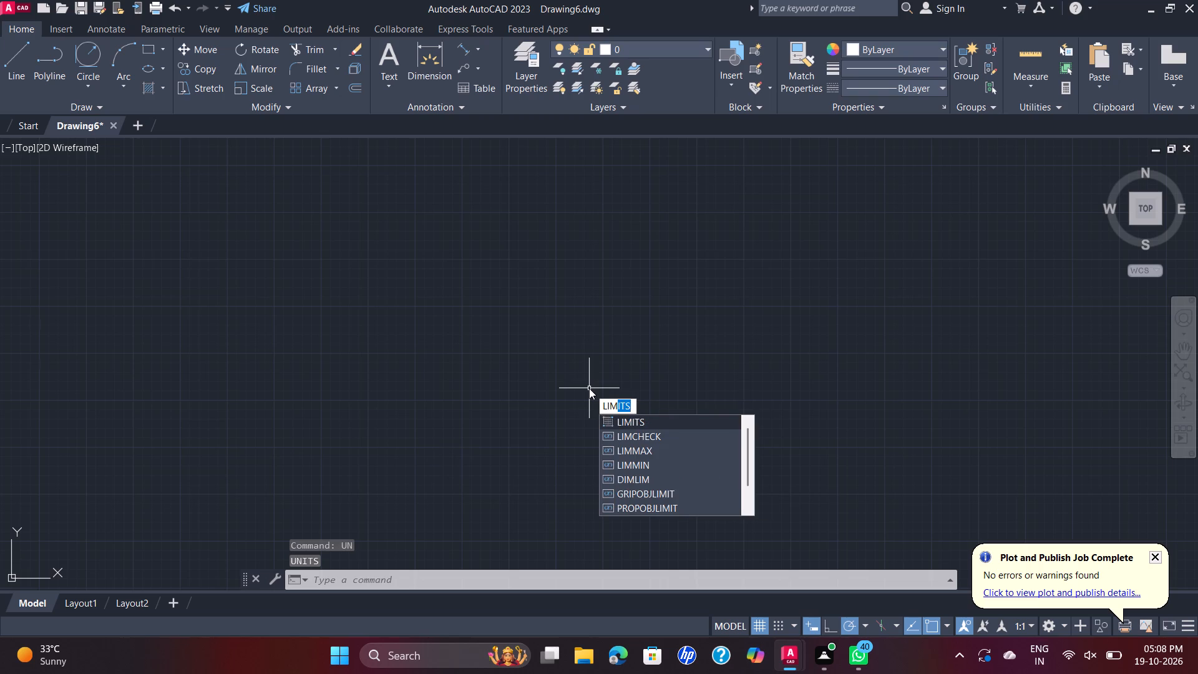
{"action": "key", "text": "Return"}
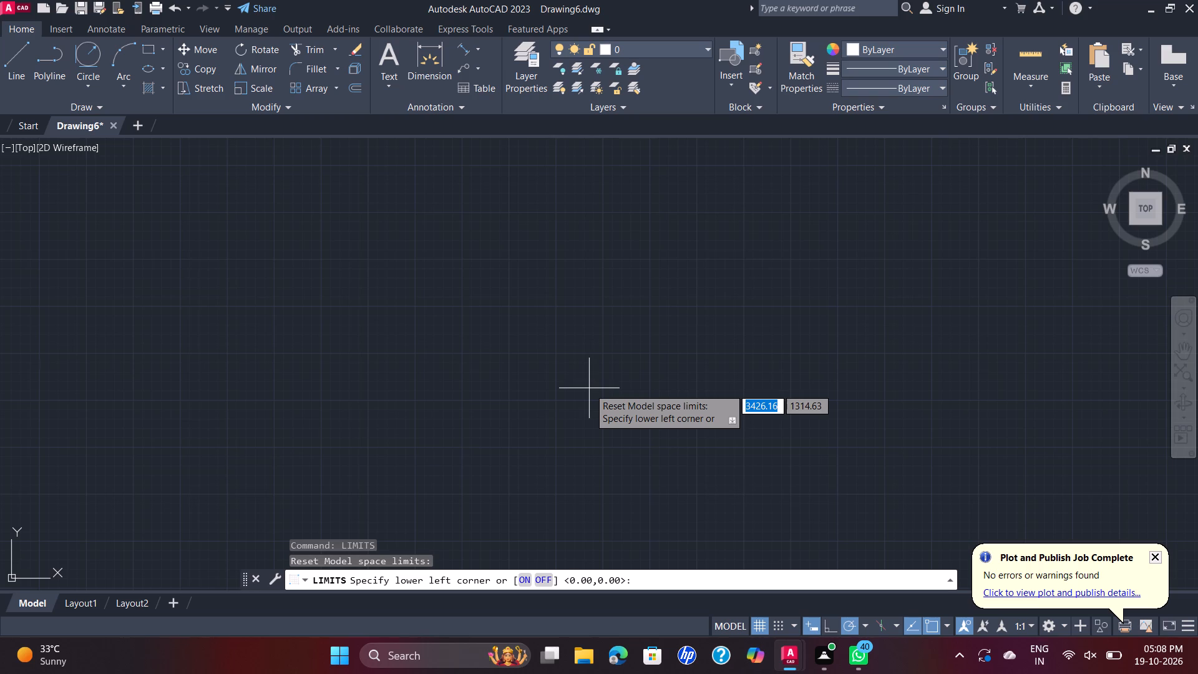
{"action": "type", "text": "20"}
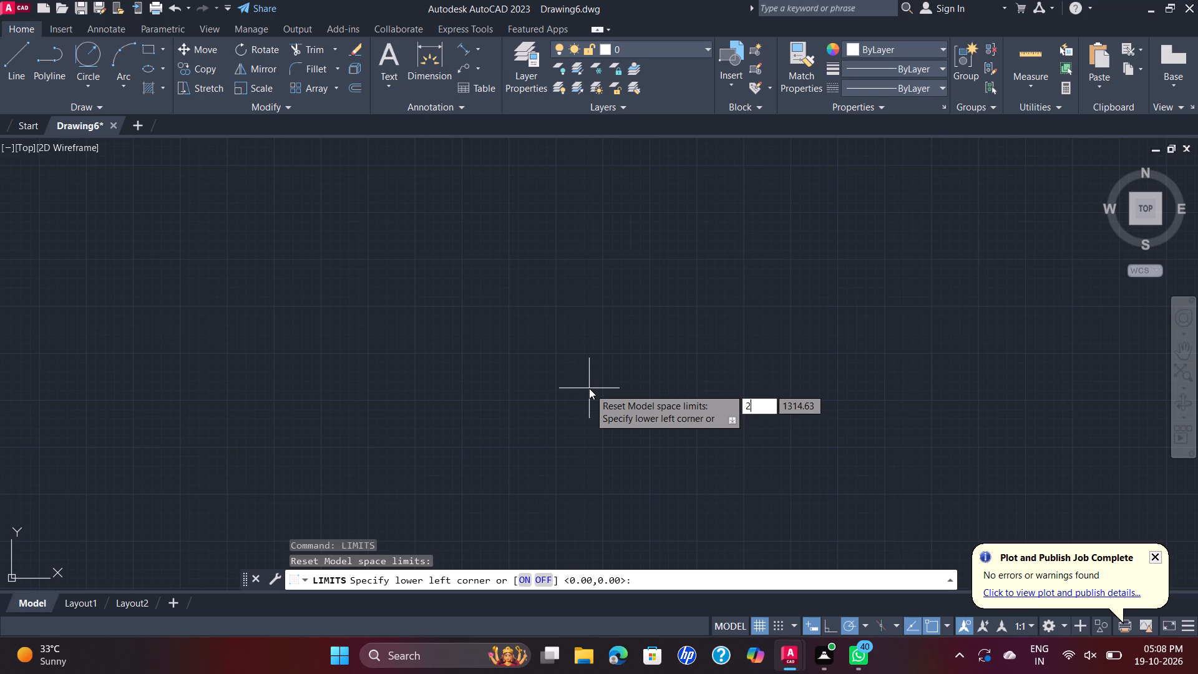
{"action": "key", "text": "BackSpace"}
{"action": "key", "text": "BackSpace"}
{"action": "key", "text": "0"}
{"action": "key", "text": "comma"}
{"action": "key", "text": "0"}
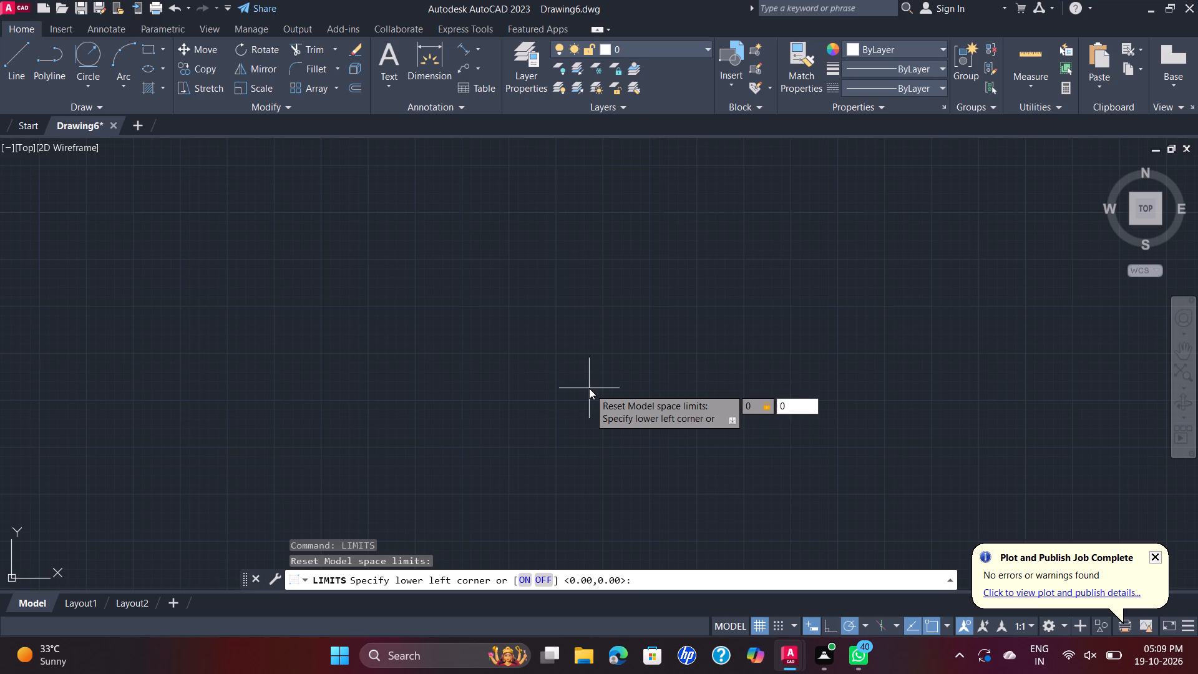
{"action": "key", "text": "Return"}
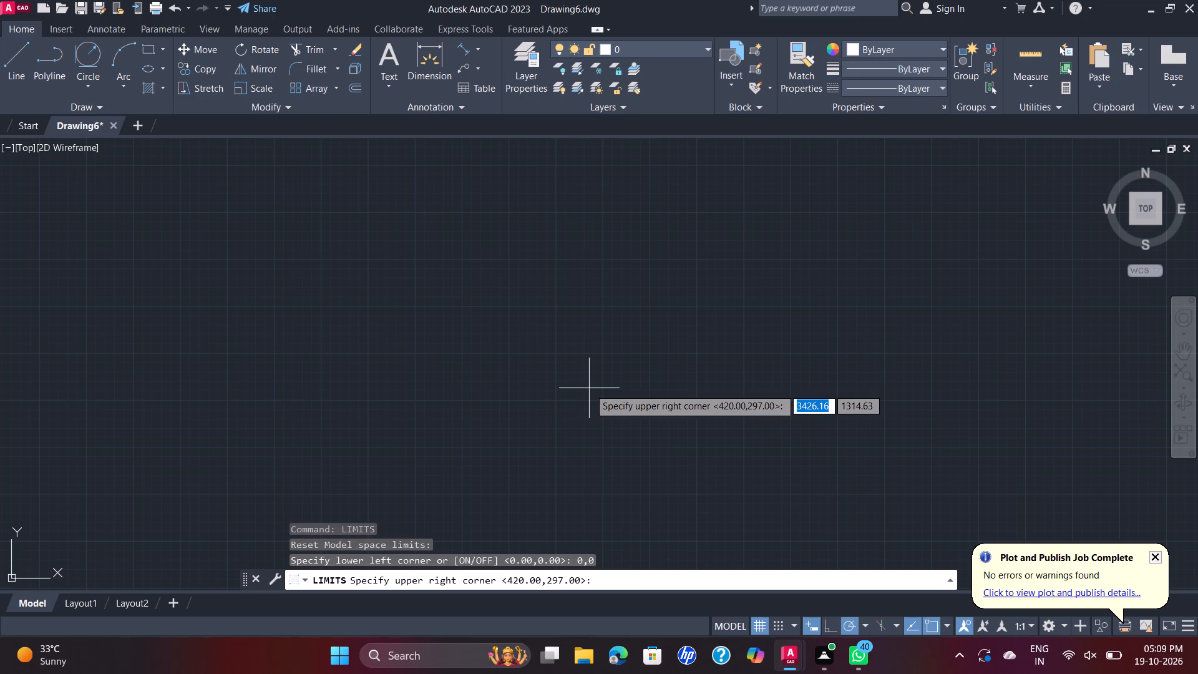
{"action": "type", "text": "200"}
{"action": "type", "text": ",200"}
{"action": "key", "text": "Return"}
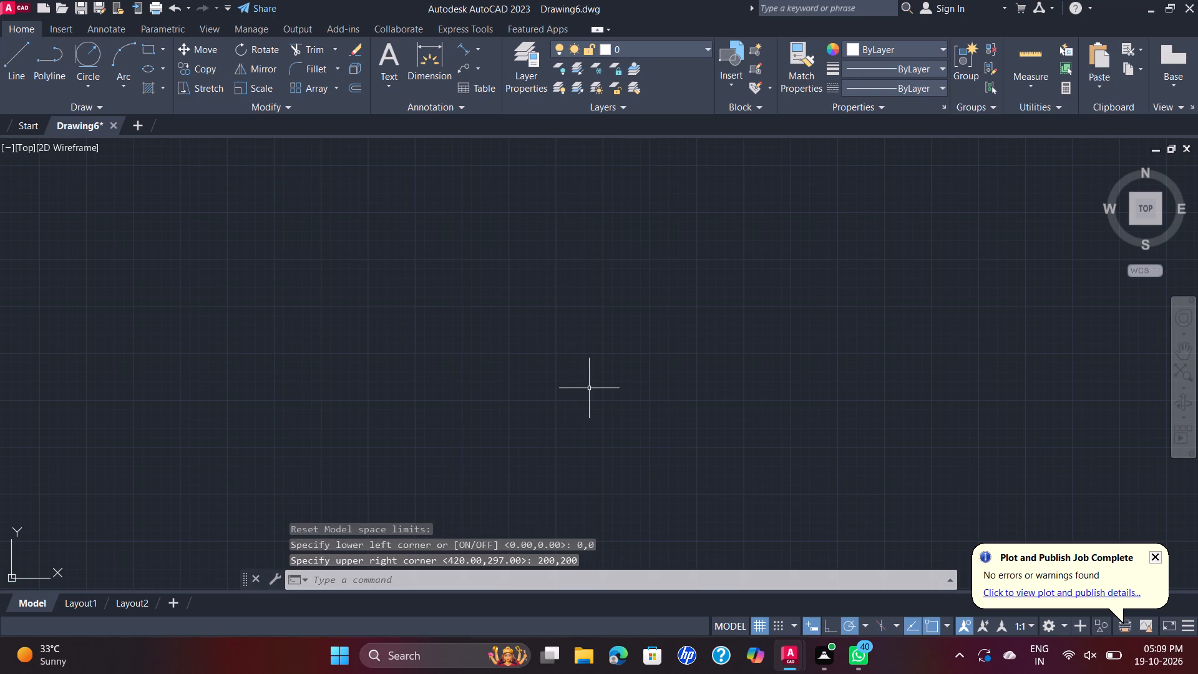
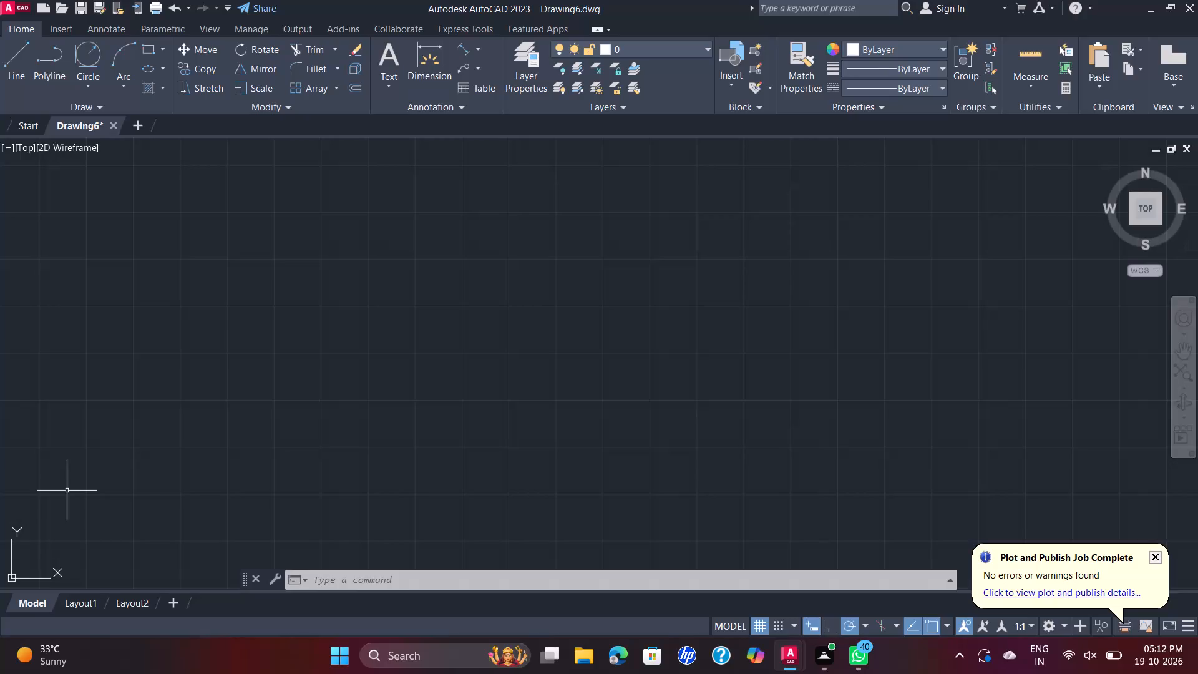
Turn on isometric drafting with the left isoplane.
{"action": "left_click", "coordinate": [884, 624]}
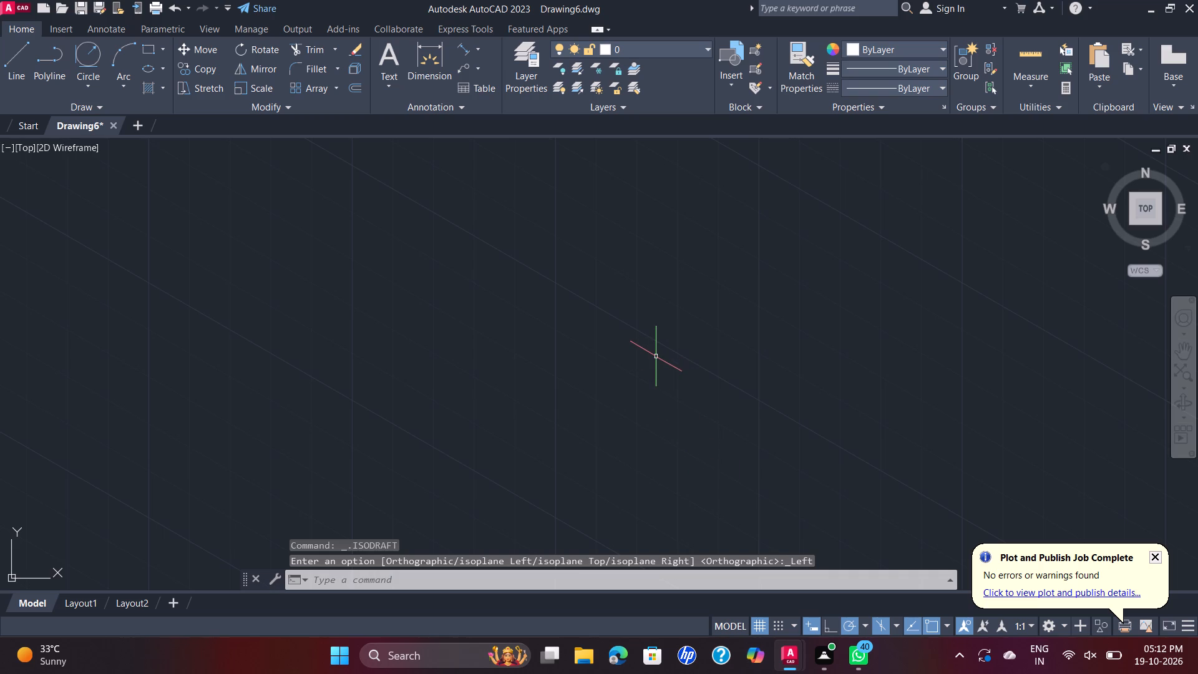
{"action": "type", "text": "LO"}
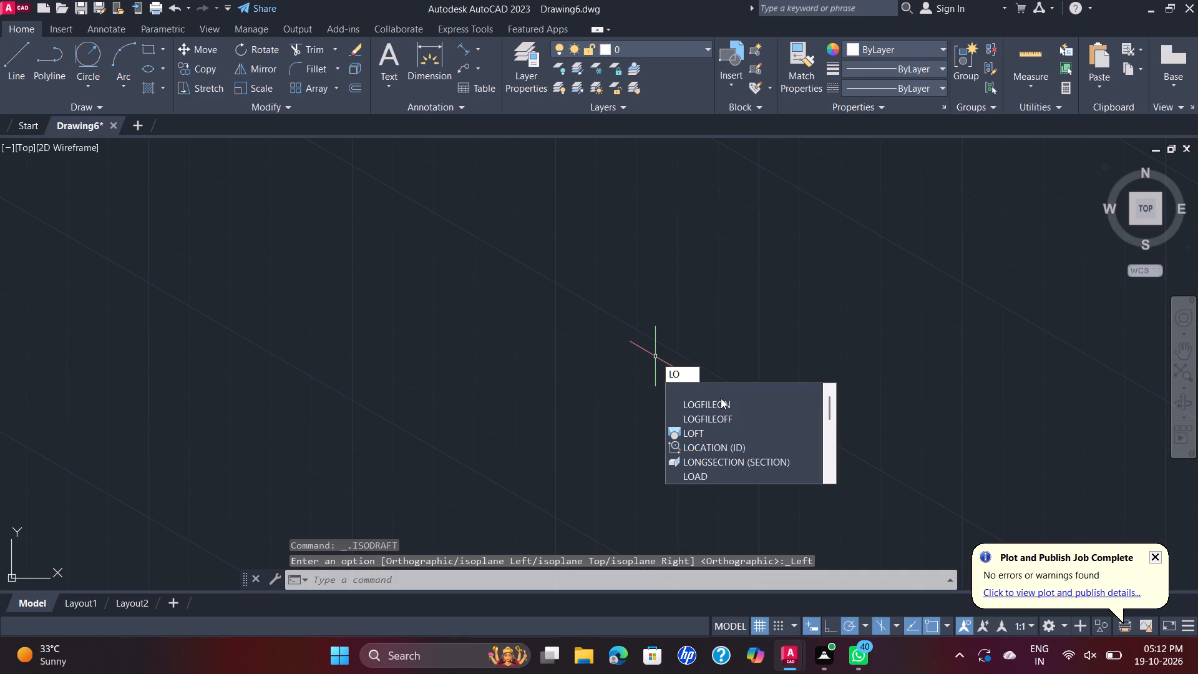
{"action": "left_click", "coordinate": [721, 398]}
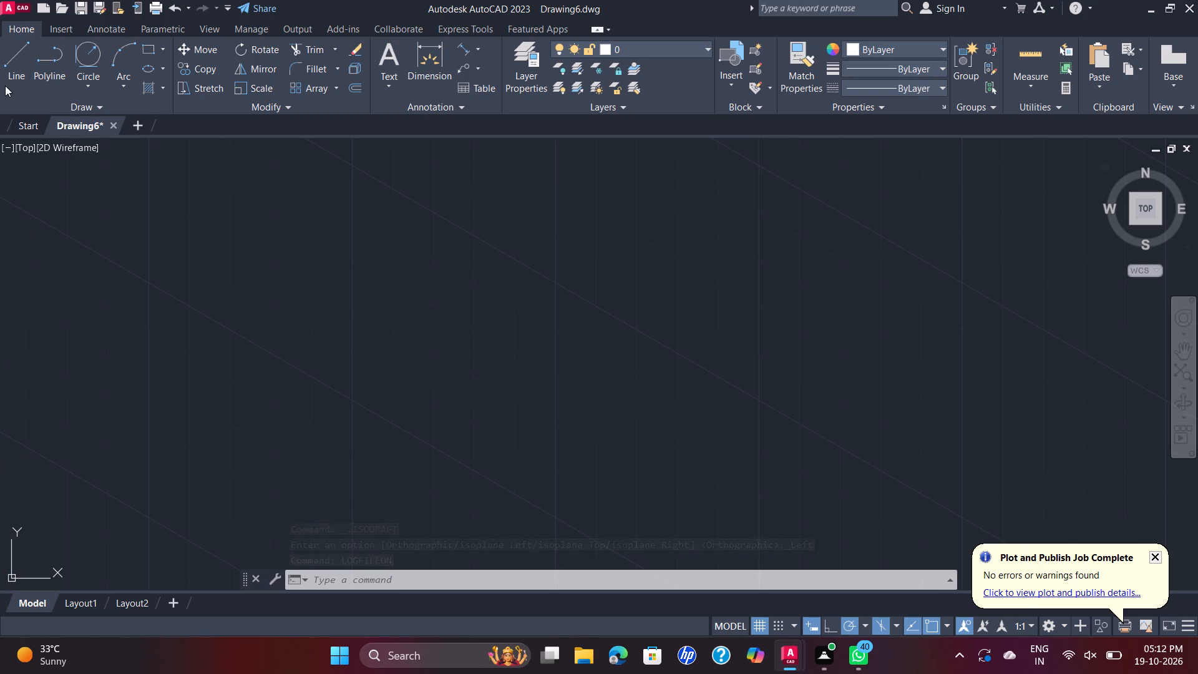
Draw the isometric top face with lines of 80 at 330°, 140 at 30° and 80 at 150°, closing it at the start point.
{"action": "left_click", "coordinate": [12, 51]}
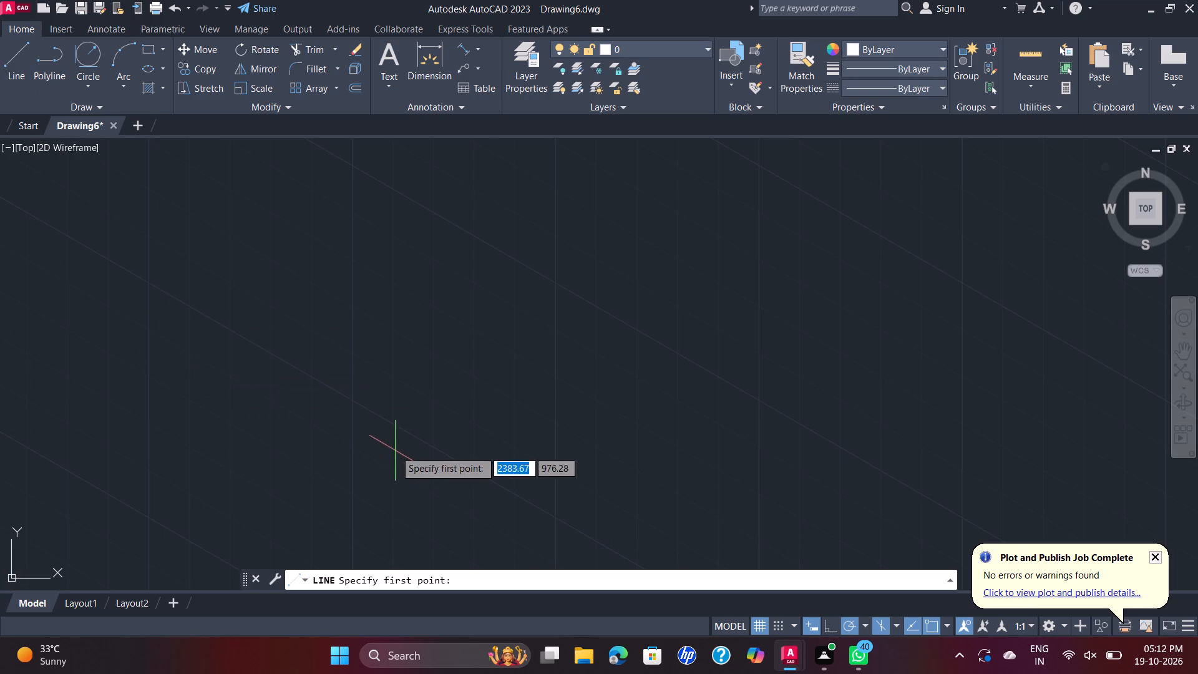
{"action": "left_click", "coordinate": [353, 398]}
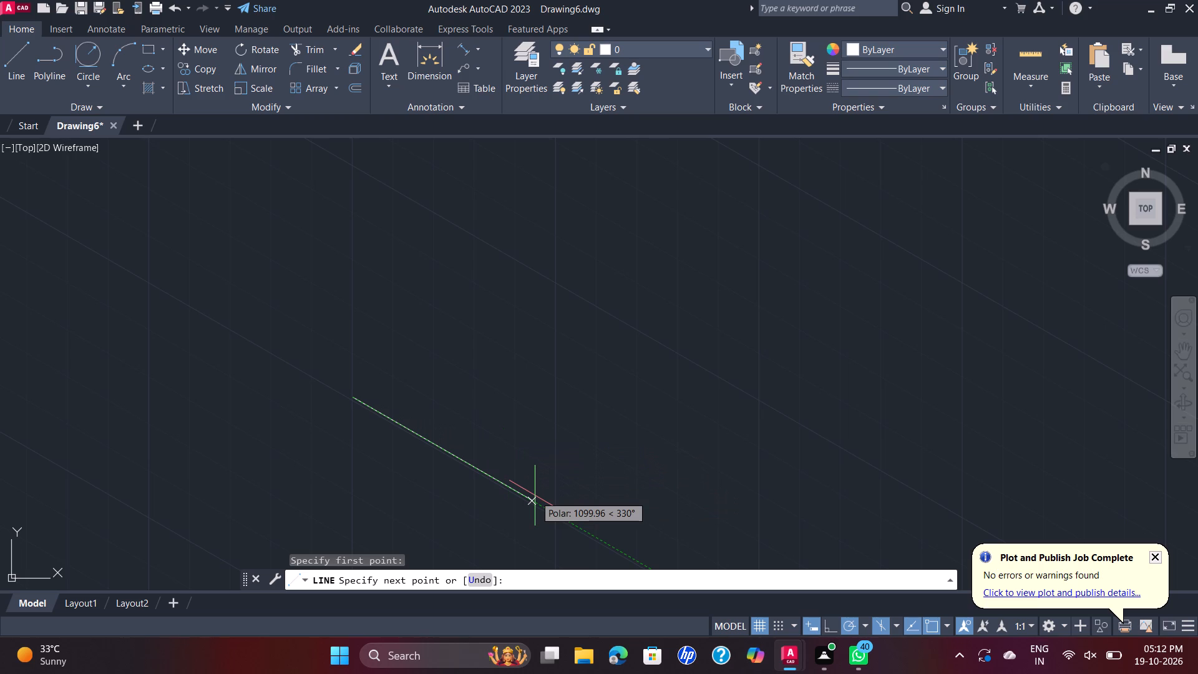
{"action": "type", "text": "80"}
{"action": "key", "text": "Return"}
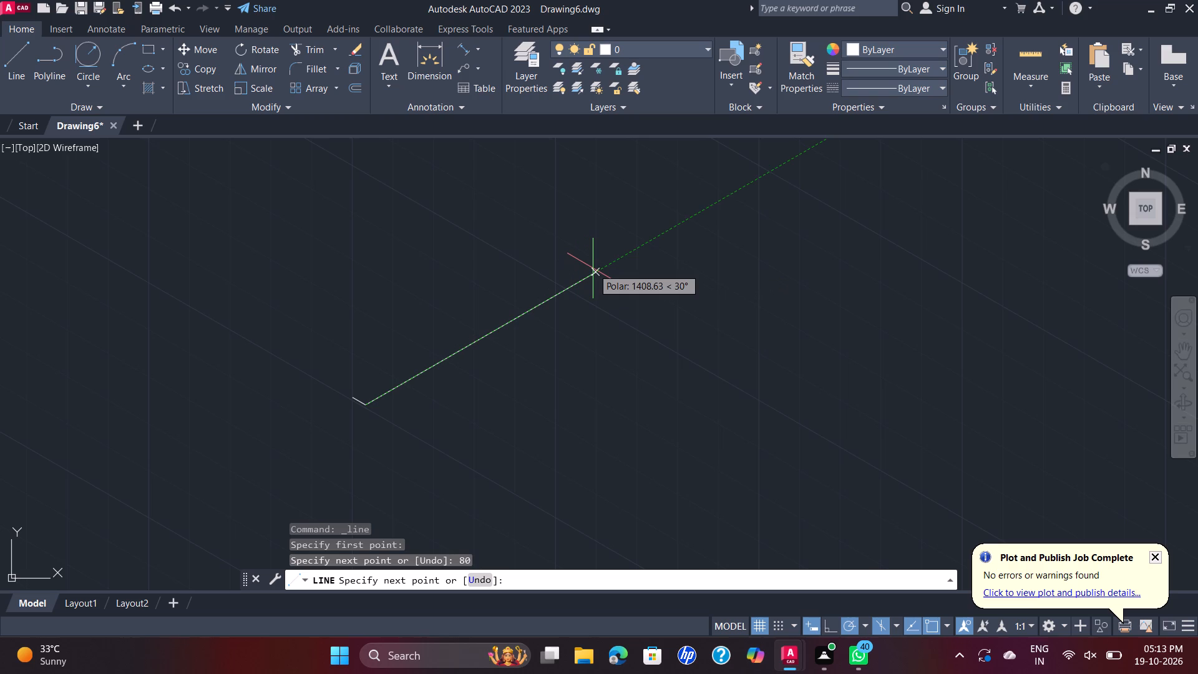
{"action": "type", "text": "140"}
{"action": "key", "text": "Return"}
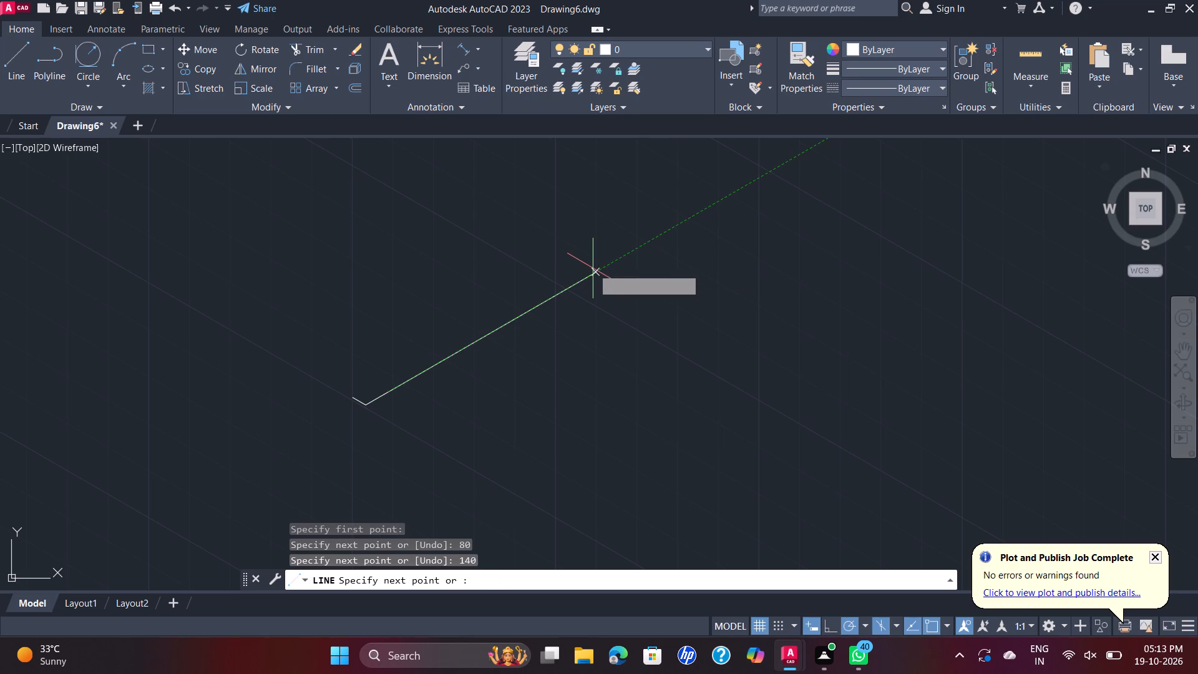
{"action": "scroll", "coordinate": [398, 363], "scroll_direction": "up", "scroll_amount": 1}
{"action": "middle_click_drag", "start_coordinate": [397, 363], "coordinate": [625, 363]}
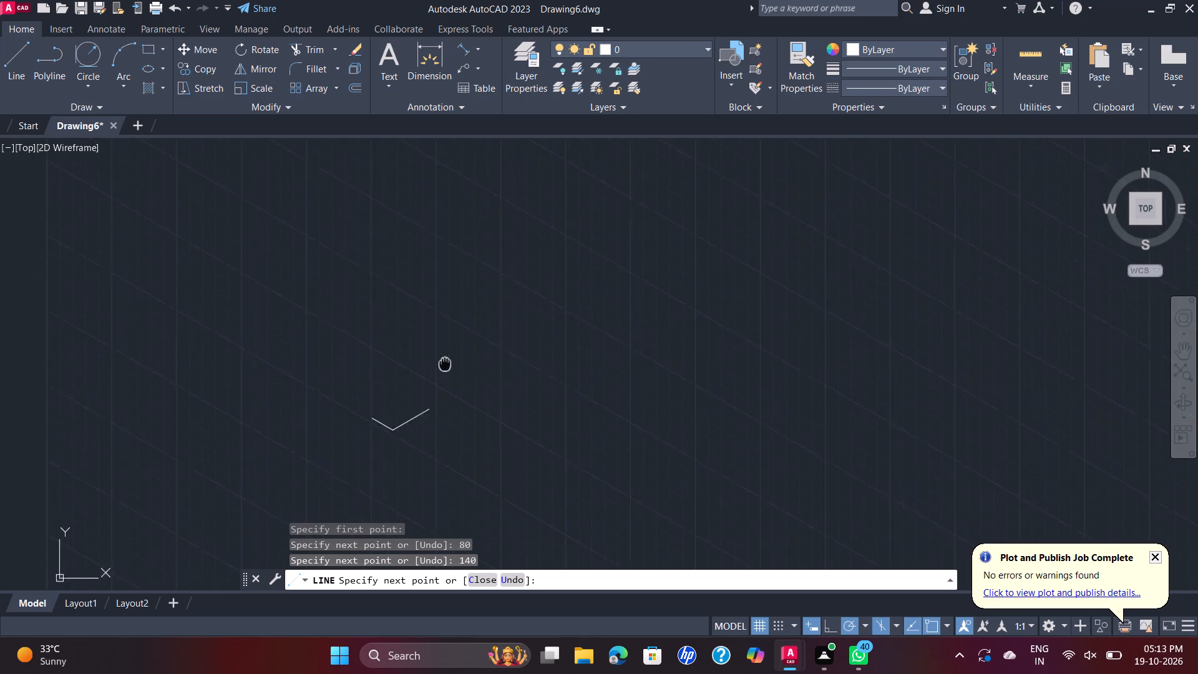
{"action": "middle_click_drag", "start_coordinate": [625, 363], "coordinate": [694, 353]}
{"action": "scroll", "coordinate": [594, 439], "scroll_direction": "up", "scroll_amount": 2}
{"action": "scroll", "coordinate": [676, 366], "scroll_direction": "up", "scroll_amount": 2}
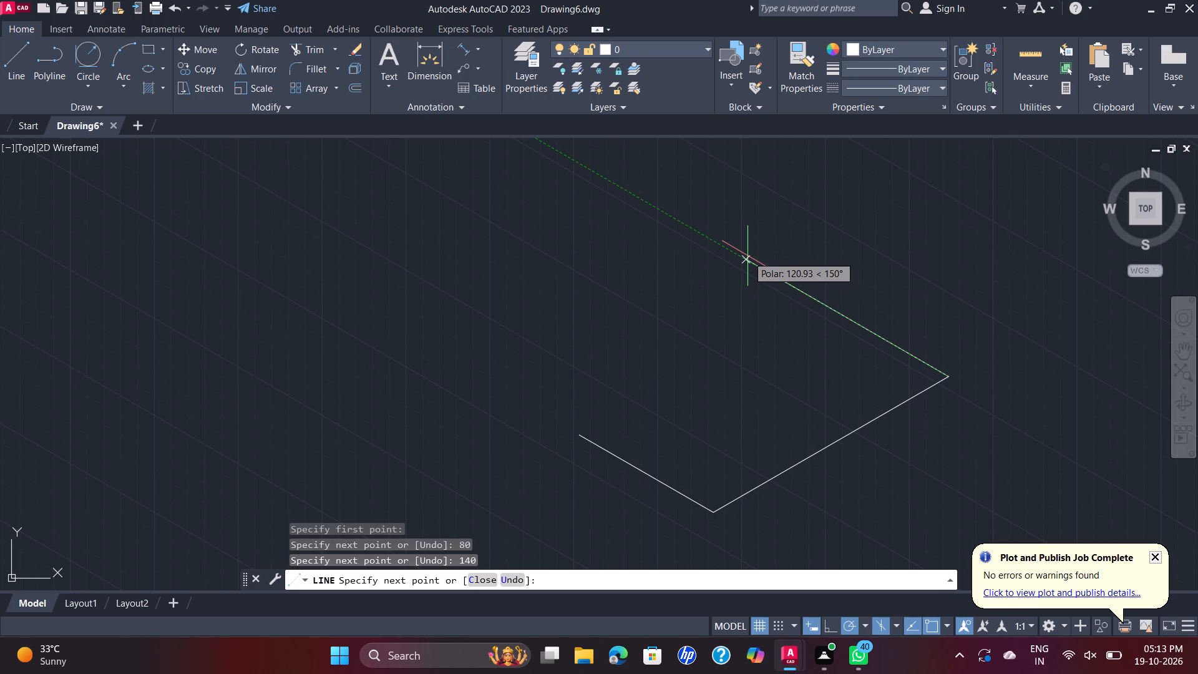
{"action": "key", "text": "8"}
{"action": "key", "text": "0"}
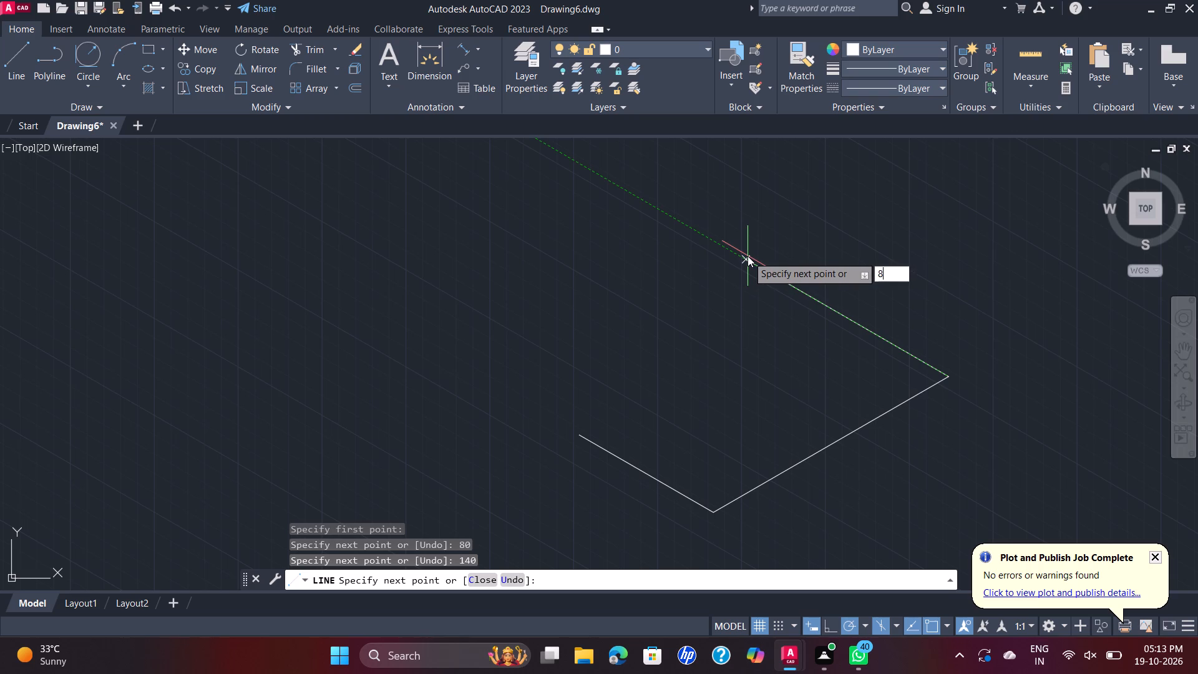
{"action": "key", "text": "Return"}
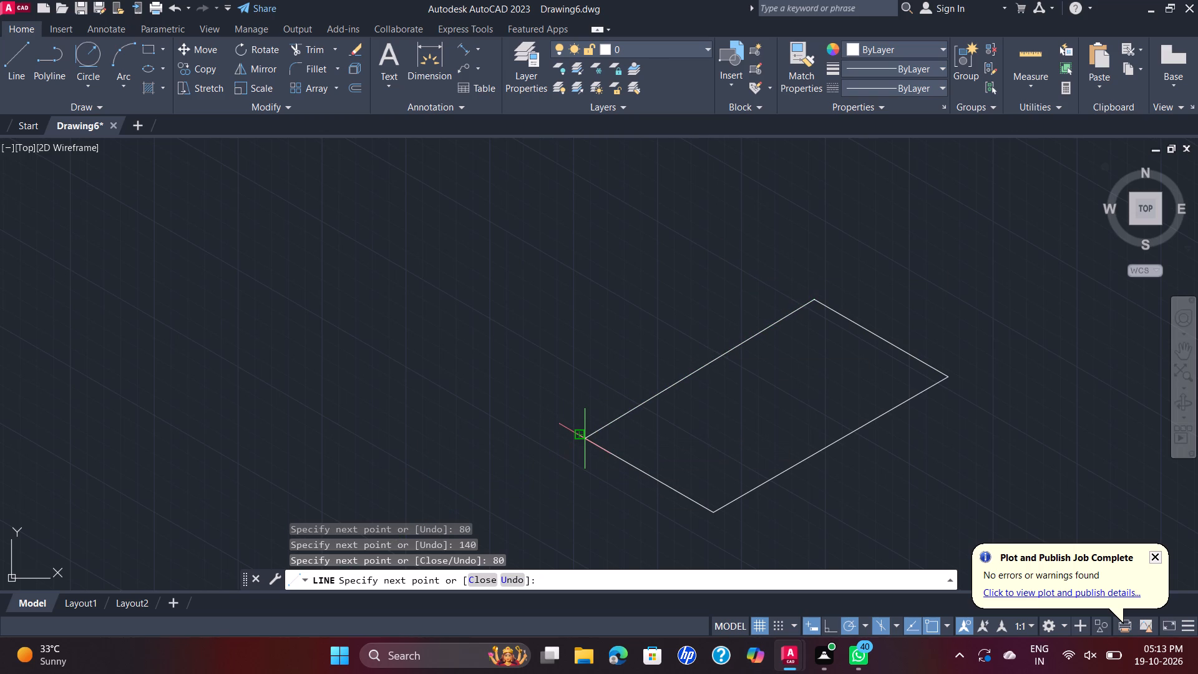
{"action": "left_click", "coordinate": [585, 439]}
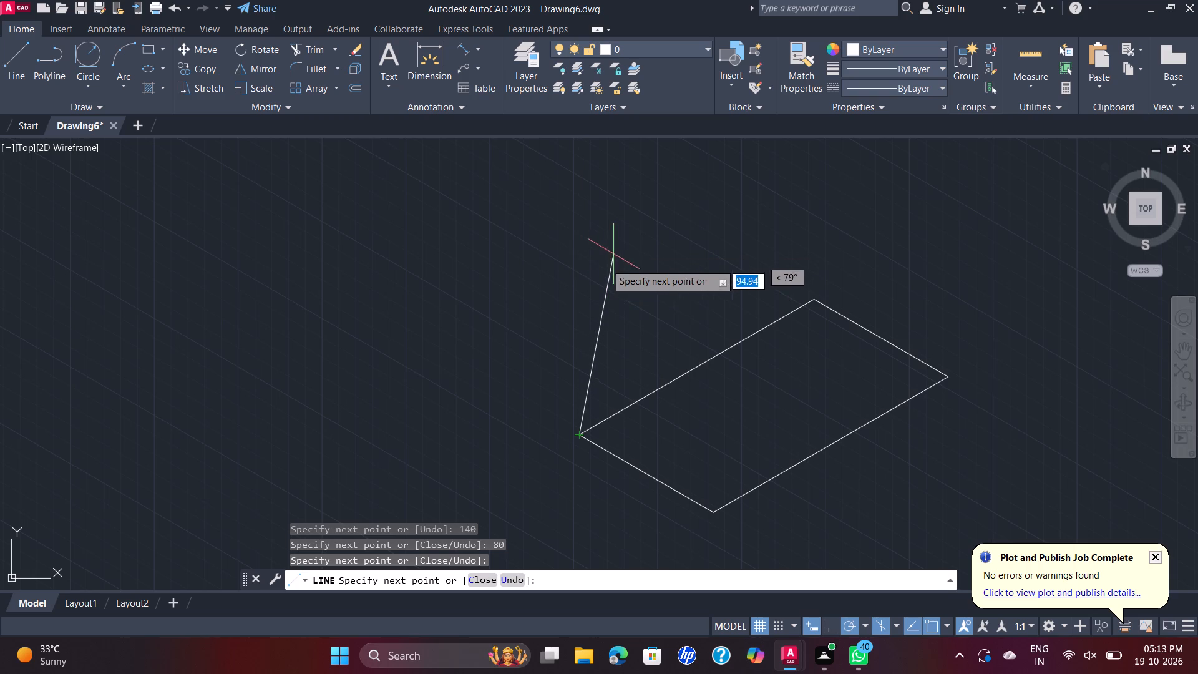
{"action": "key", "text": "Escape"}
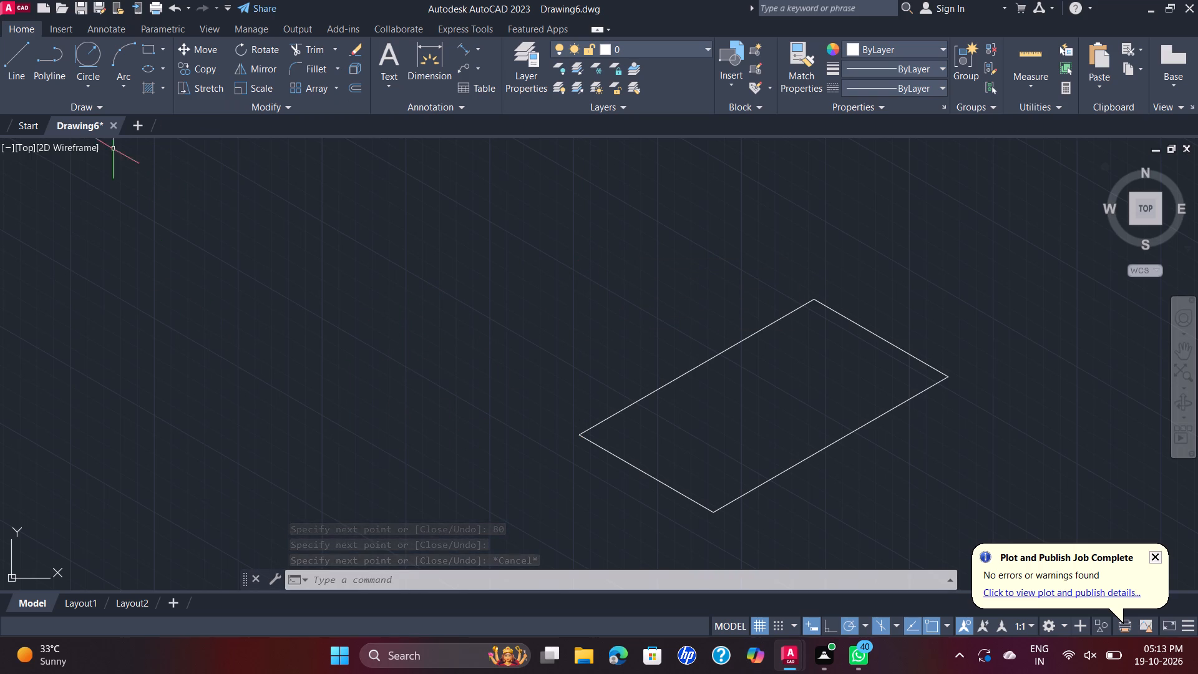
Draw the block's 80-long end face from the top face's left corner: 25 down, 80 at 330°, and up to the front corner.
{"action": "key", "text": "space"}
{"action": "left_click", "coordinate": [575, 438]}
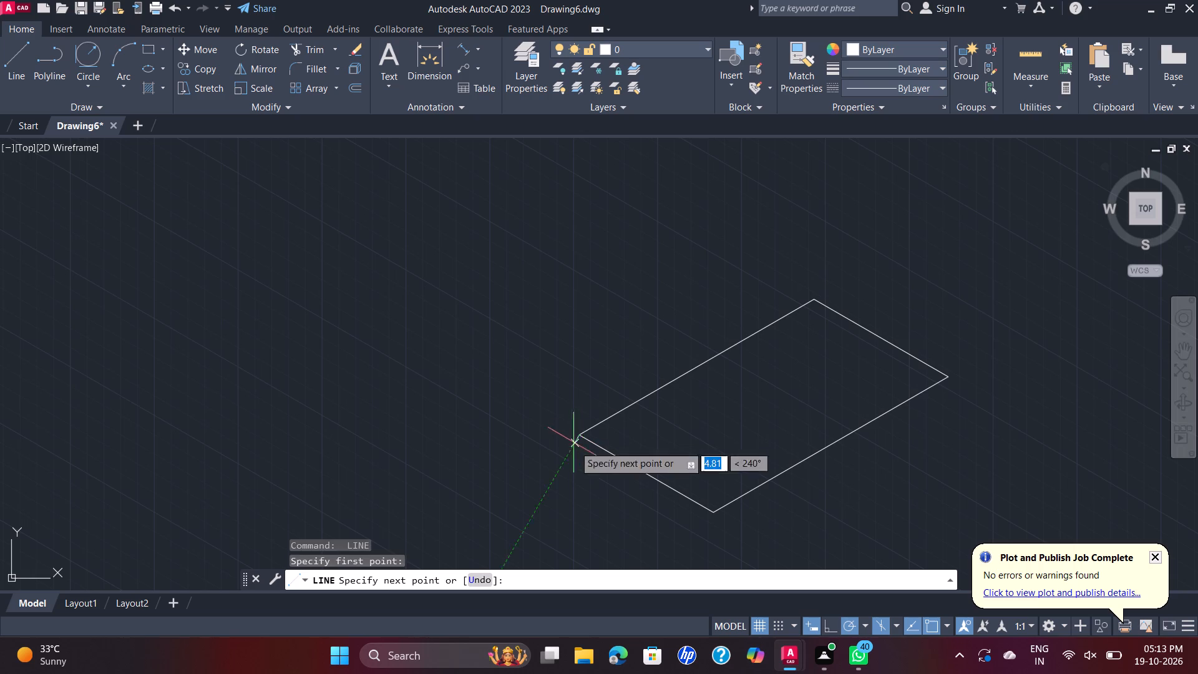
{"action": "type", "text": "25"}
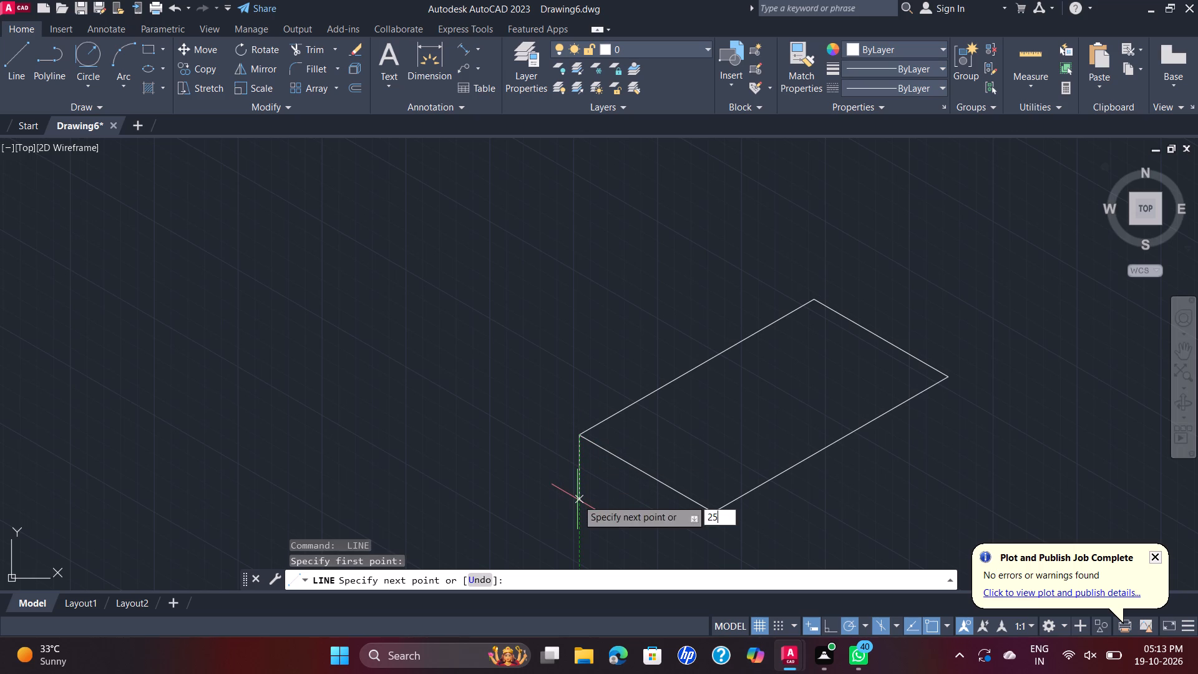
{"action": "key", "text": "Return"}
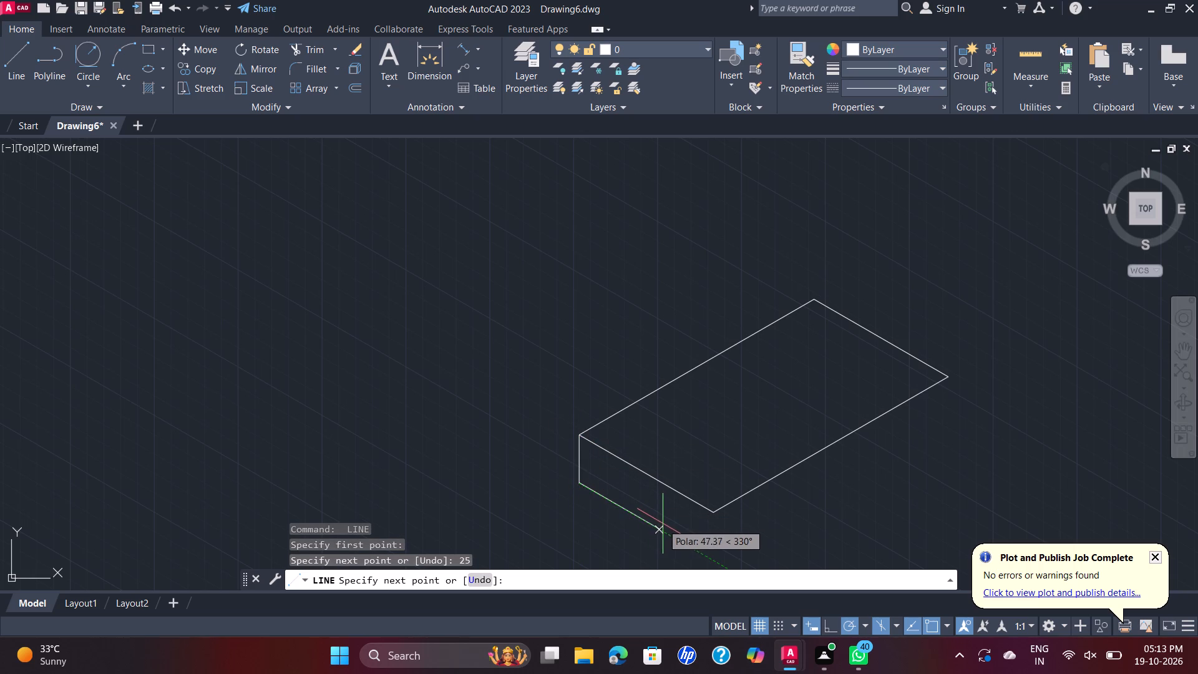
{"action": "key", "text": "5"}
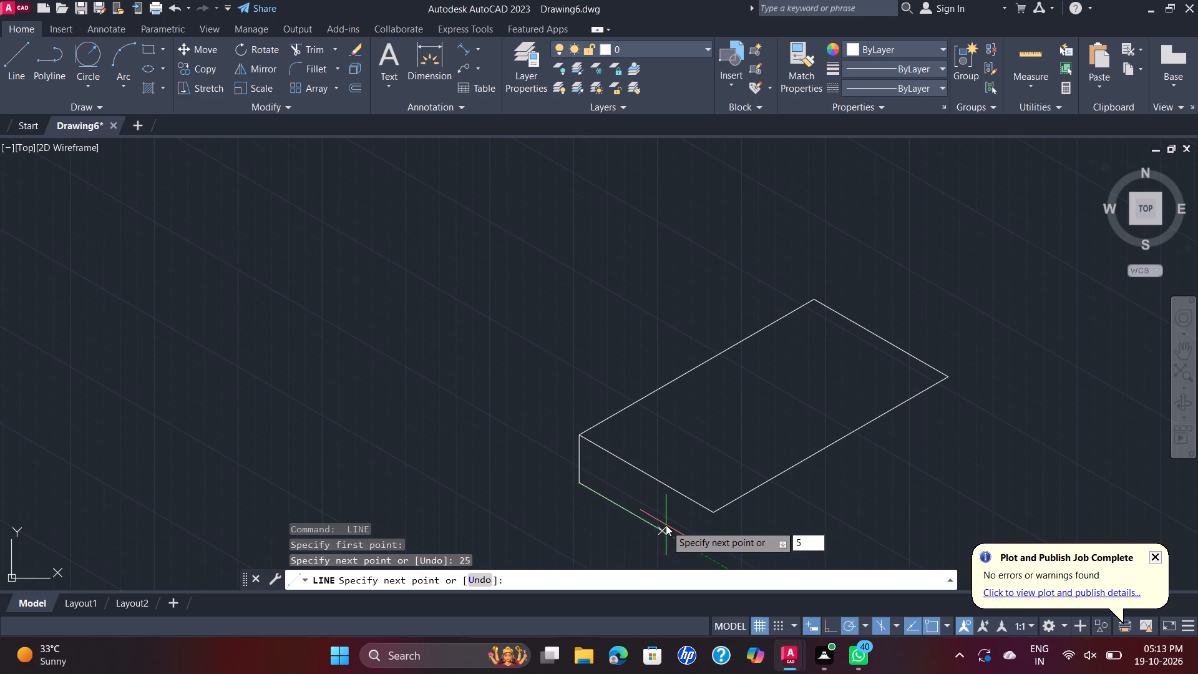
{"action": "key", "text": "BackSpace"}
{"action": "type", "text": "80"}
{"action": "key", "text": "Return"}
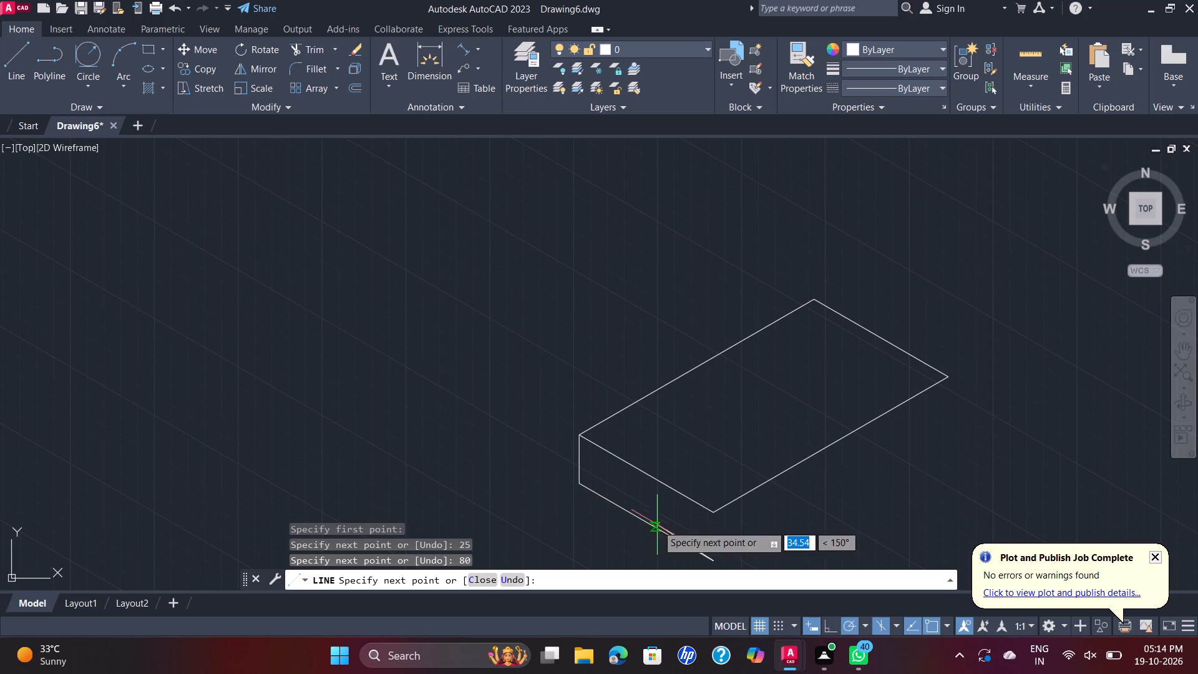
{"action": "left_click", "coordinate": [711, 511]}
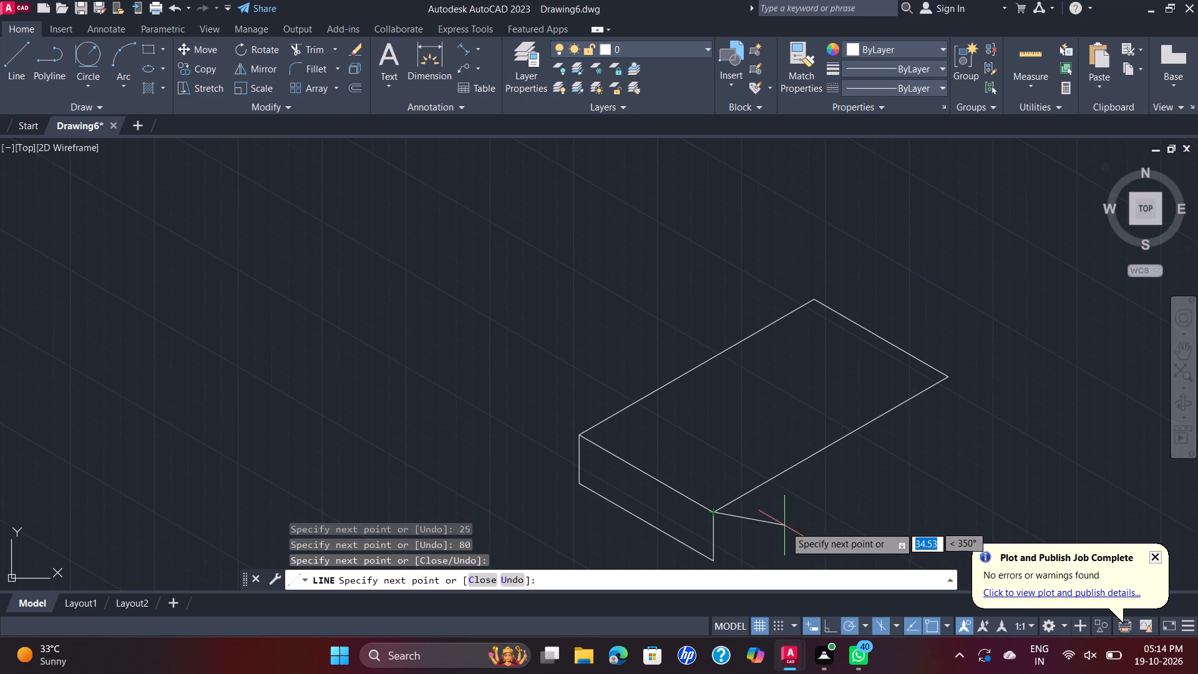
{"action": "key", "text": "Escape"}
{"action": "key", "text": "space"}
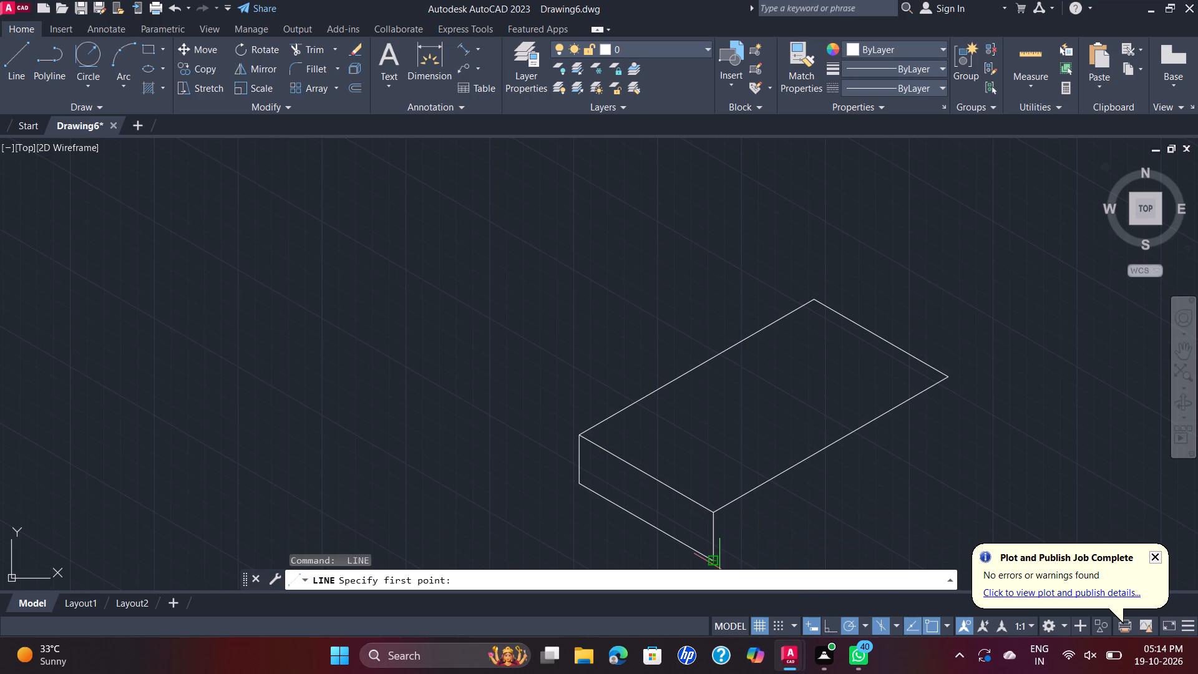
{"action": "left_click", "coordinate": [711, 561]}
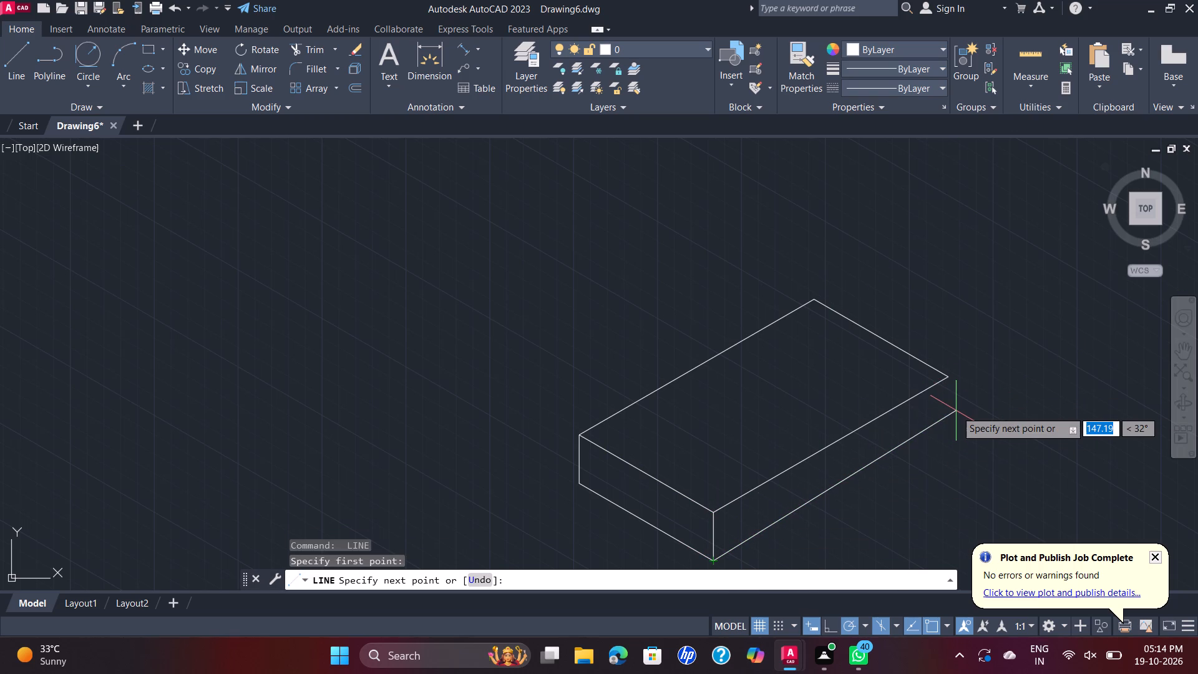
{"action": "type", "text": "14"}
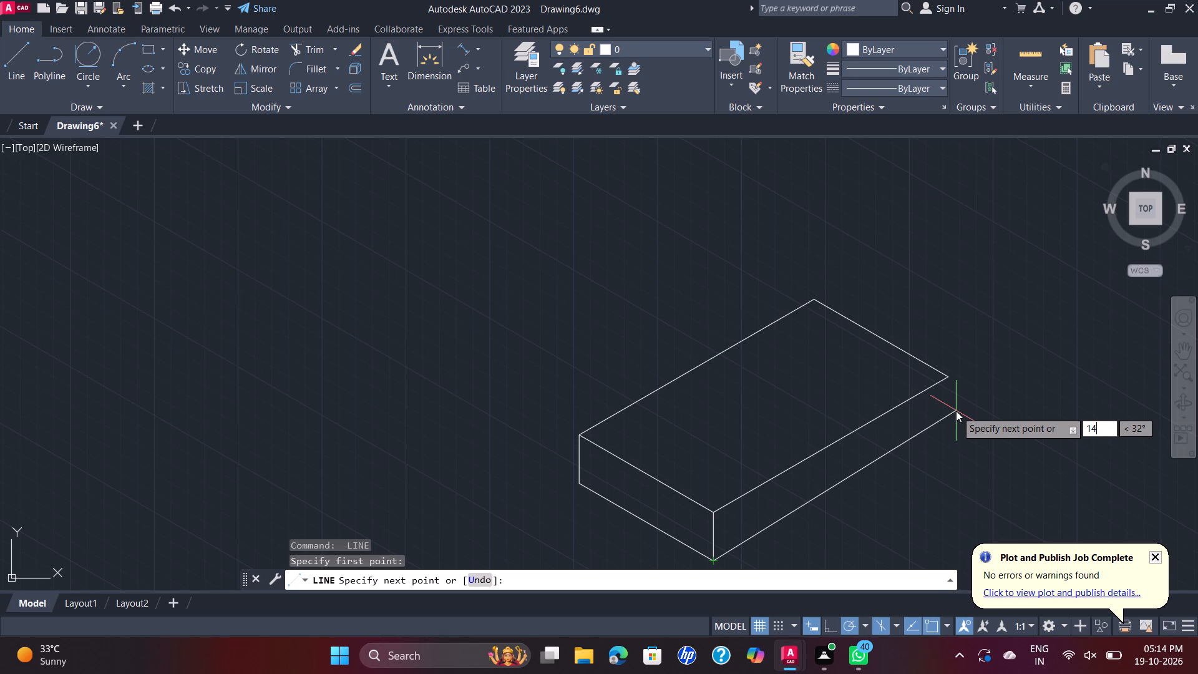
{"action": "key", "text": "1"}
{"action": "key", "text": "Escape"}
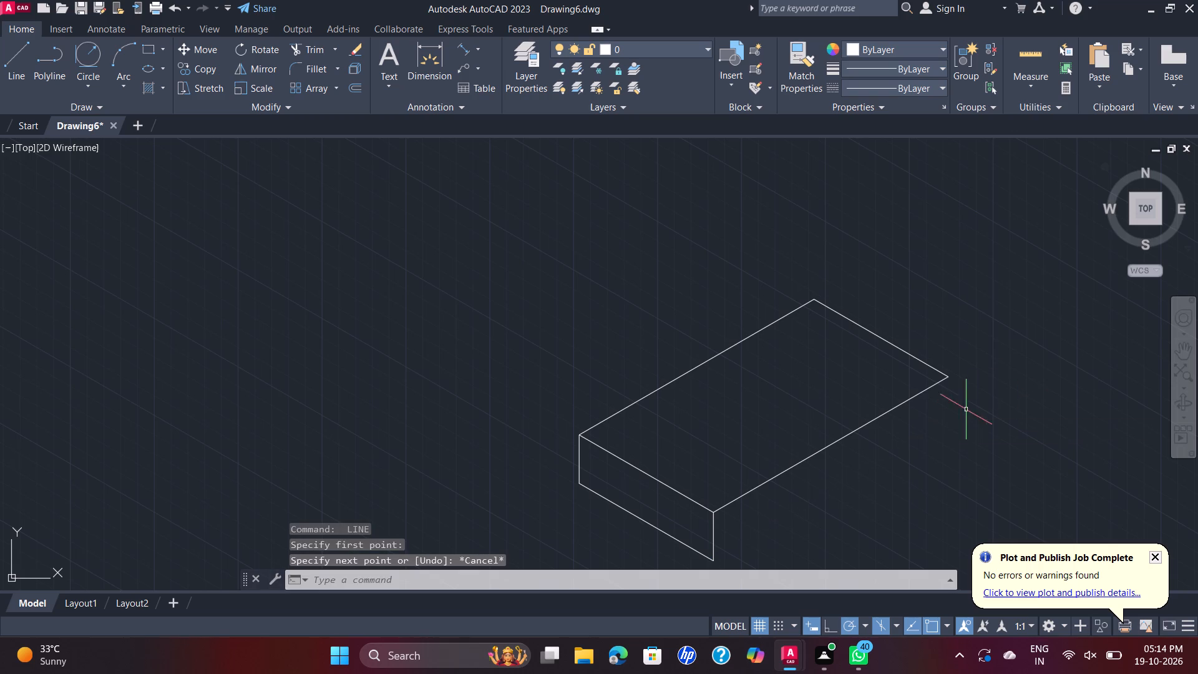
Draw the long side face from the bottom front corner: 140 at 30°, and up to the top face's right corner.
{"action": "key", "text": "space"}
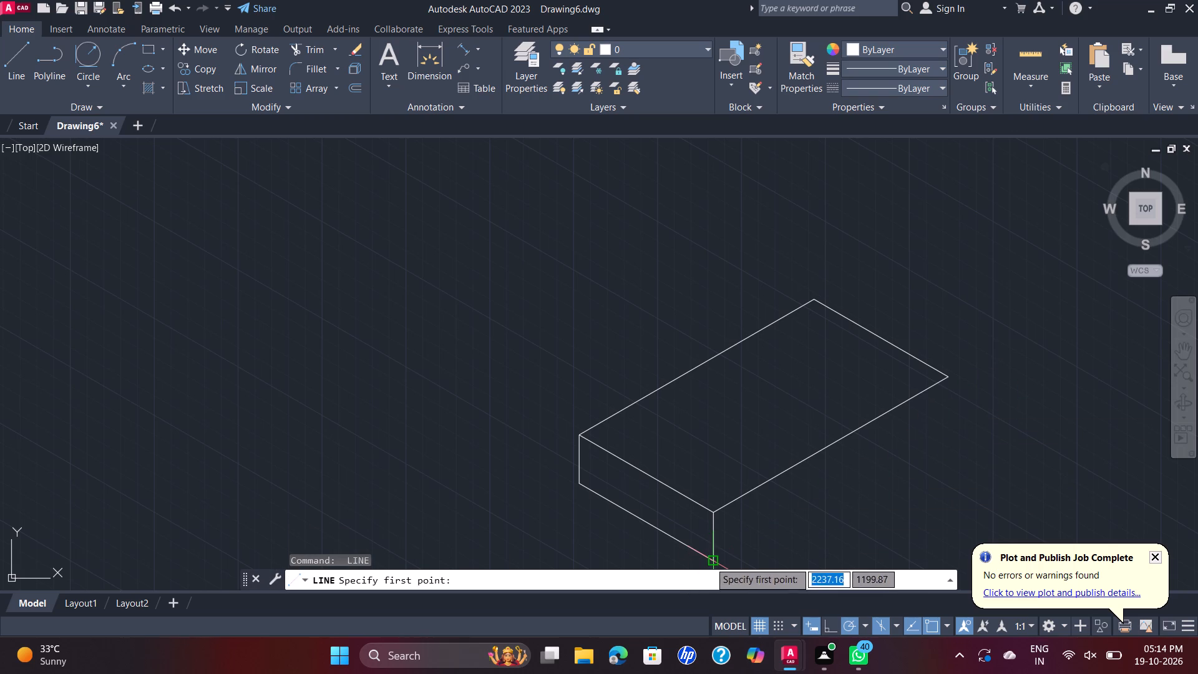
{"action": "left_click", "coordinate": [711, 560]}
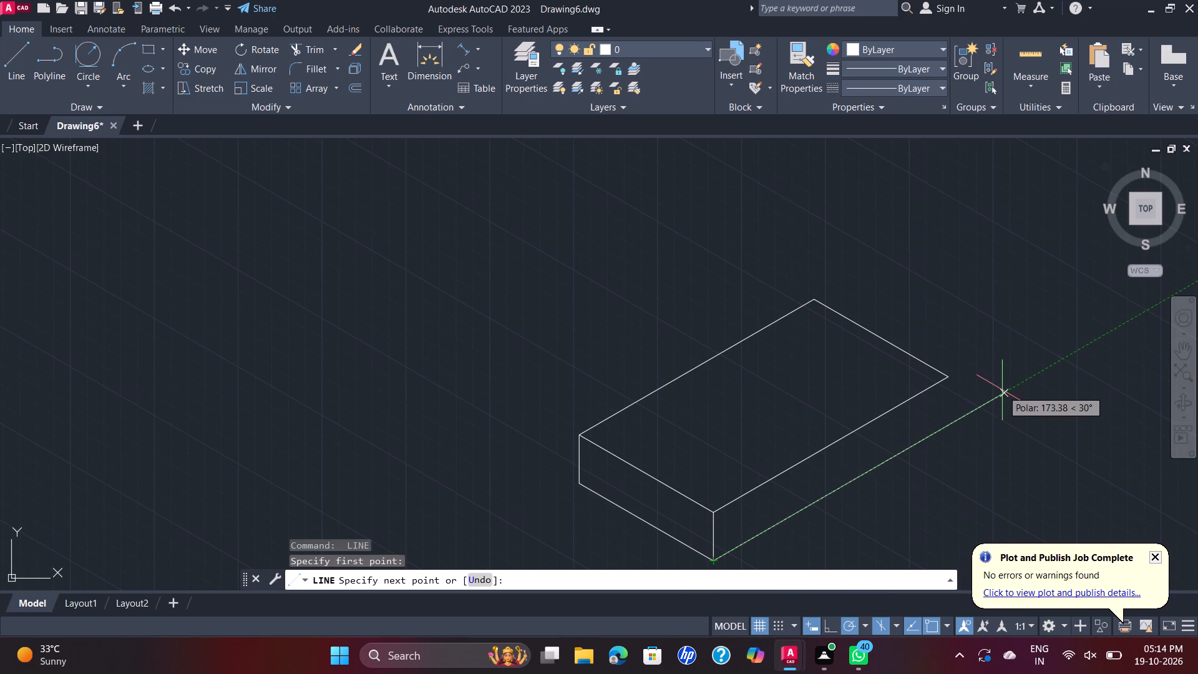
{"action": "type", "text": "14"}
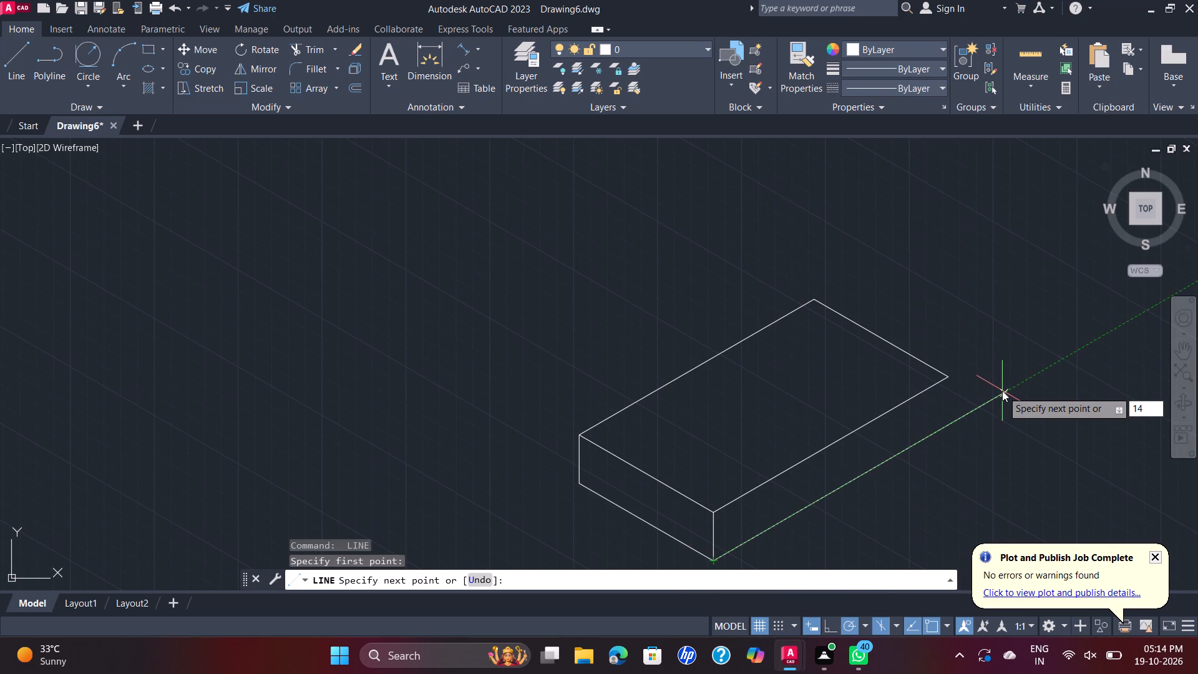
{"action": "key", "text": "0"}
{"action": "key", "text": "Return"}
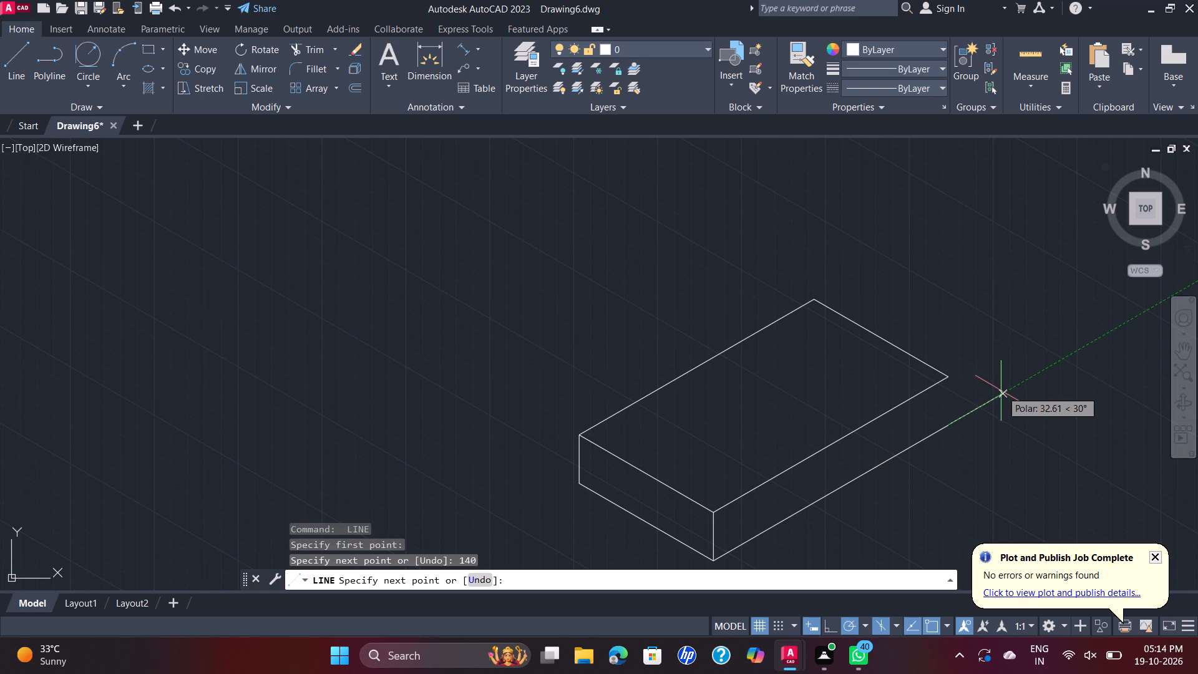
{"action": "left_click", "coordinate": [952, 381]}
{"action": "key", "text": "grave"}
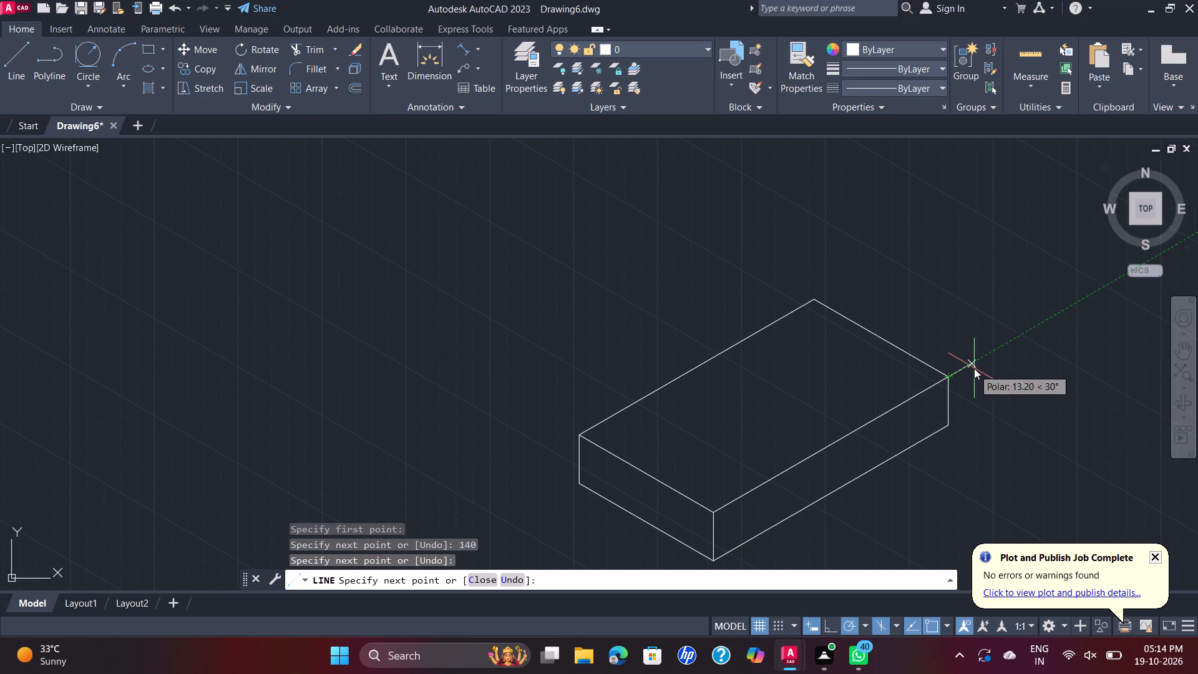
{"action": "key", "text": "Escape"}
Draw a 25-long line at 30° on the top face, starting from the midpoint of its left 80-long edge.
{"action": "middle_click_drag", "start_coordinate": [963, 344], "coordinate": [793, 379]}
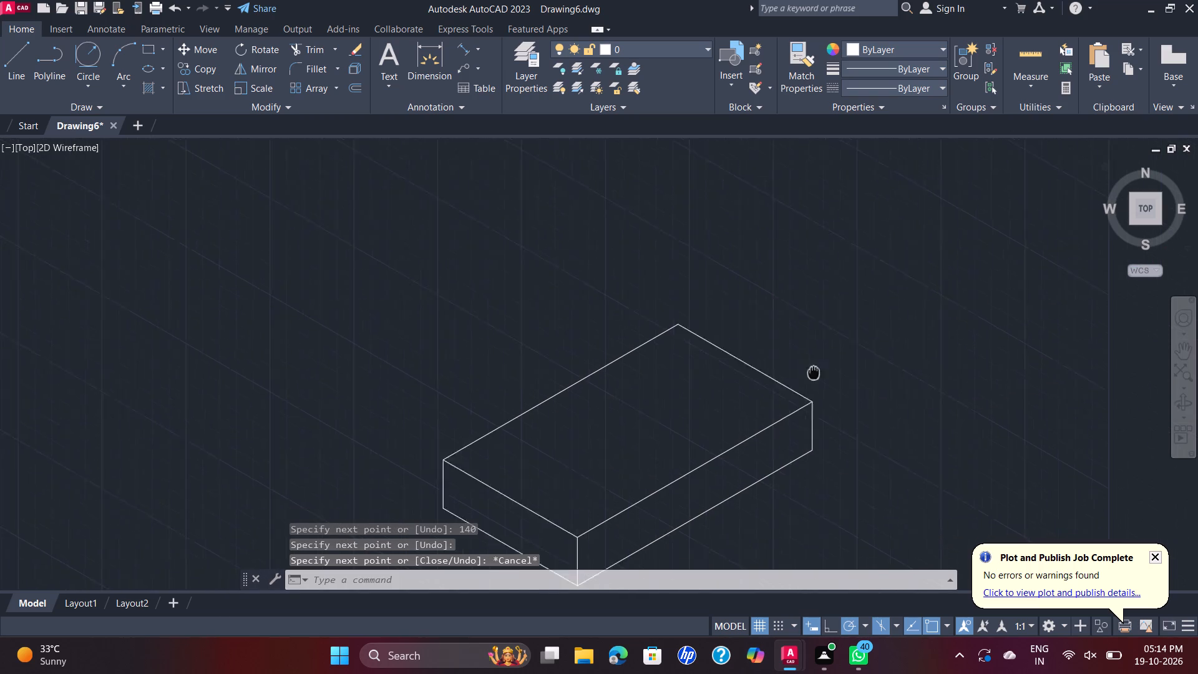
{"action": "middle_click_drag", "start_coordinate": [793, 379], "coordinate": [781, 383]}
{"action": "scroll", "coordinate": [781, 386], "scroll_direction": "up", "scroll_amount": 1}
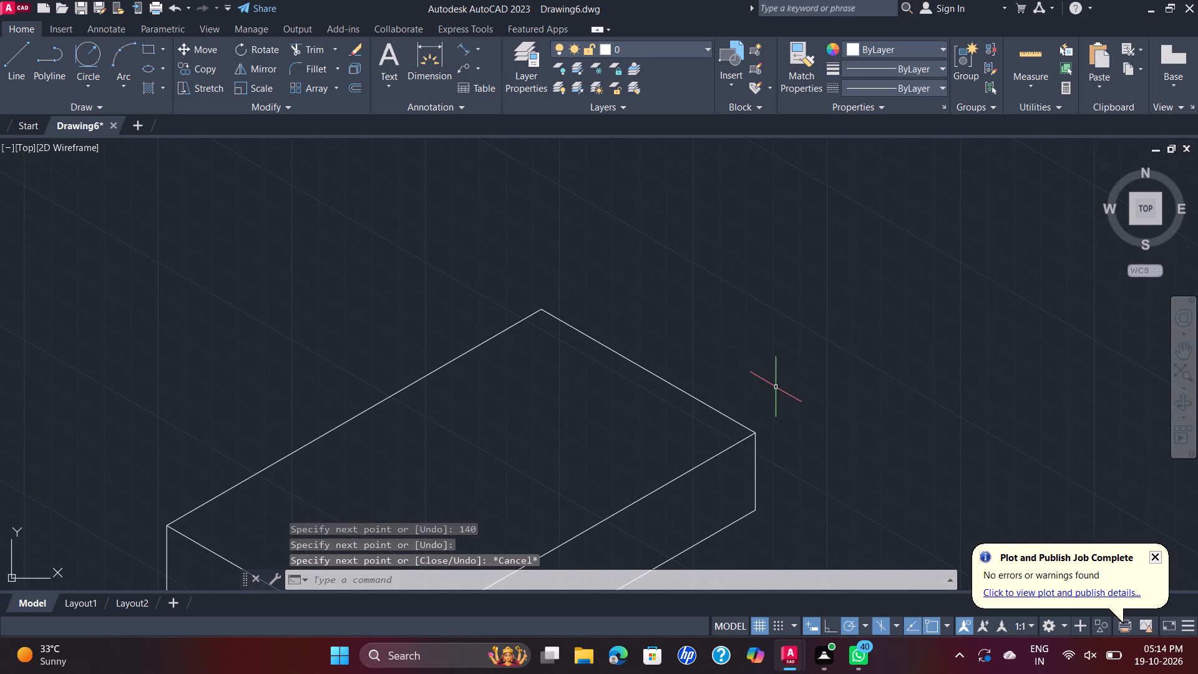
{"action": "scroll", "coordinate": [713, 384], "scroll_direction": "down", "scroll_amount": 2}
{"action": "middle_click_drag", "start_coordinate": [724, 380], "coordinate": [760, 325]}
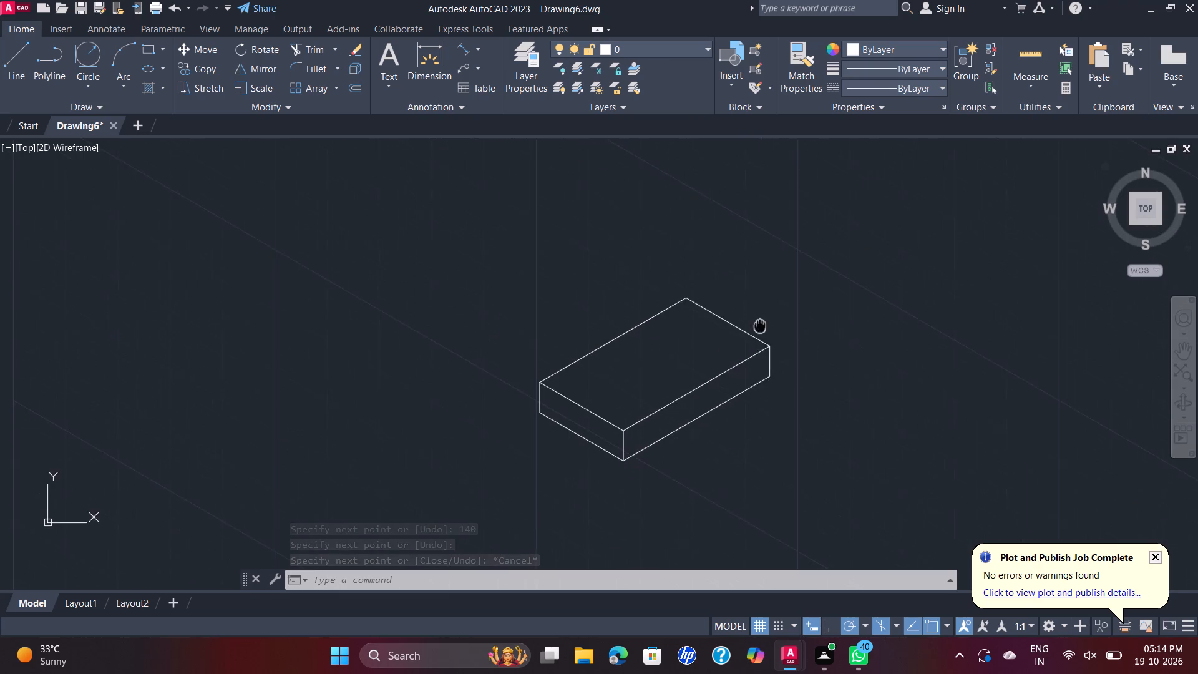
{"action": "middle_click_drag", "start_coordinate": [760, 325], "coordinate": [699, 374]}
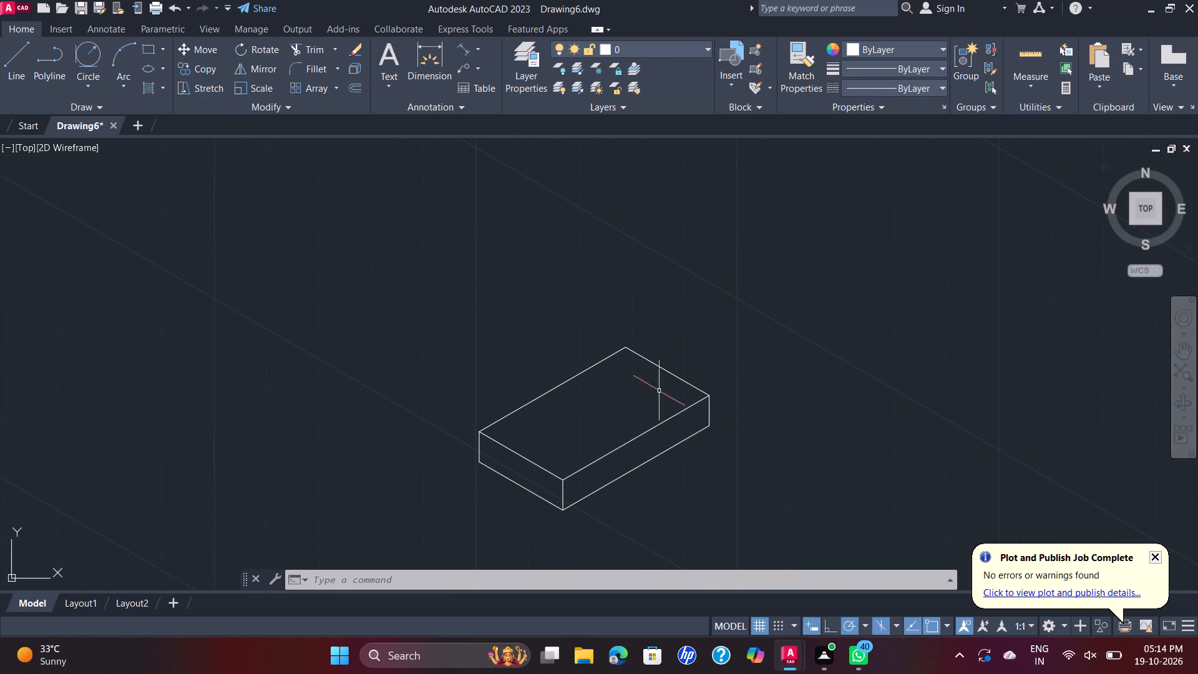
{"action": "left_click", "coordinate": [11, 66]}
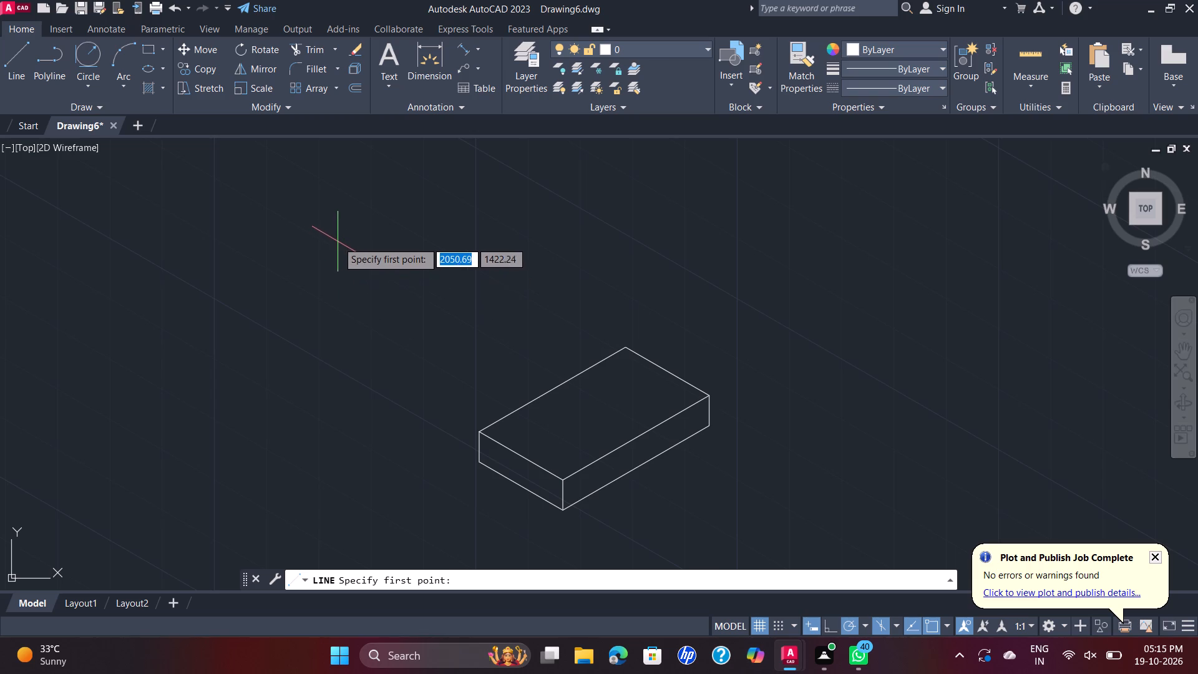
{"action": "left_click", "coordinate": [523, 456]}
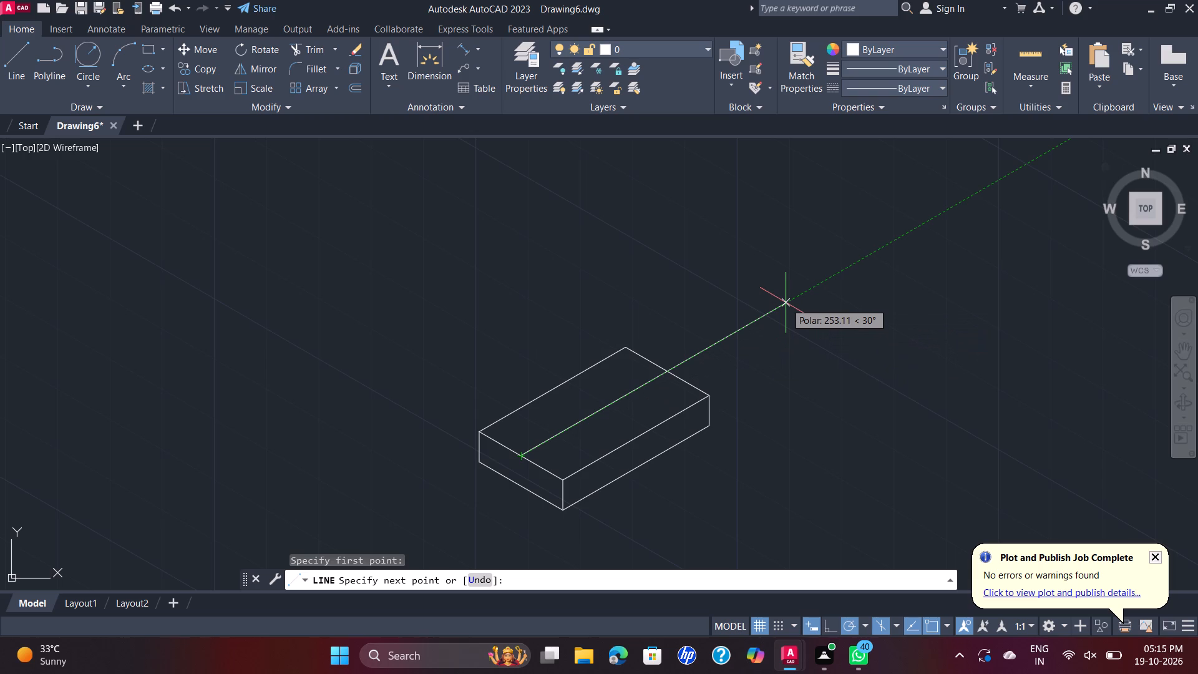
{"action": "type", "text": "25"}
{"action": "key", "text": "Return"}
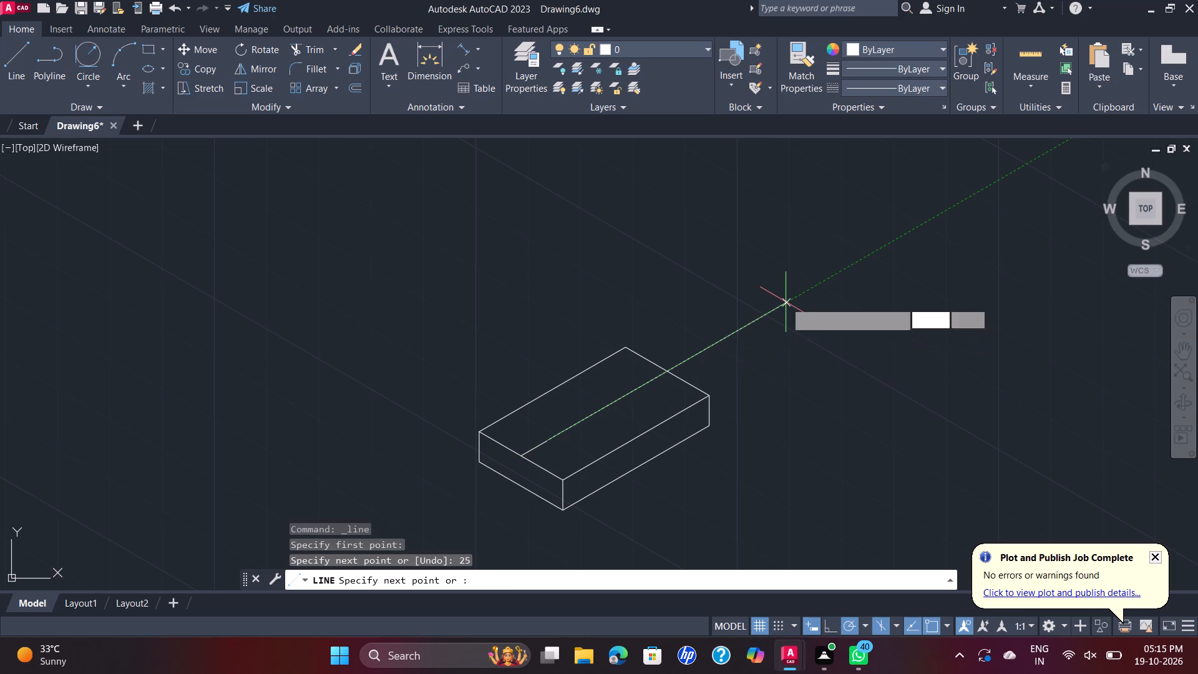
{"action": "key", "text": "Escape"}
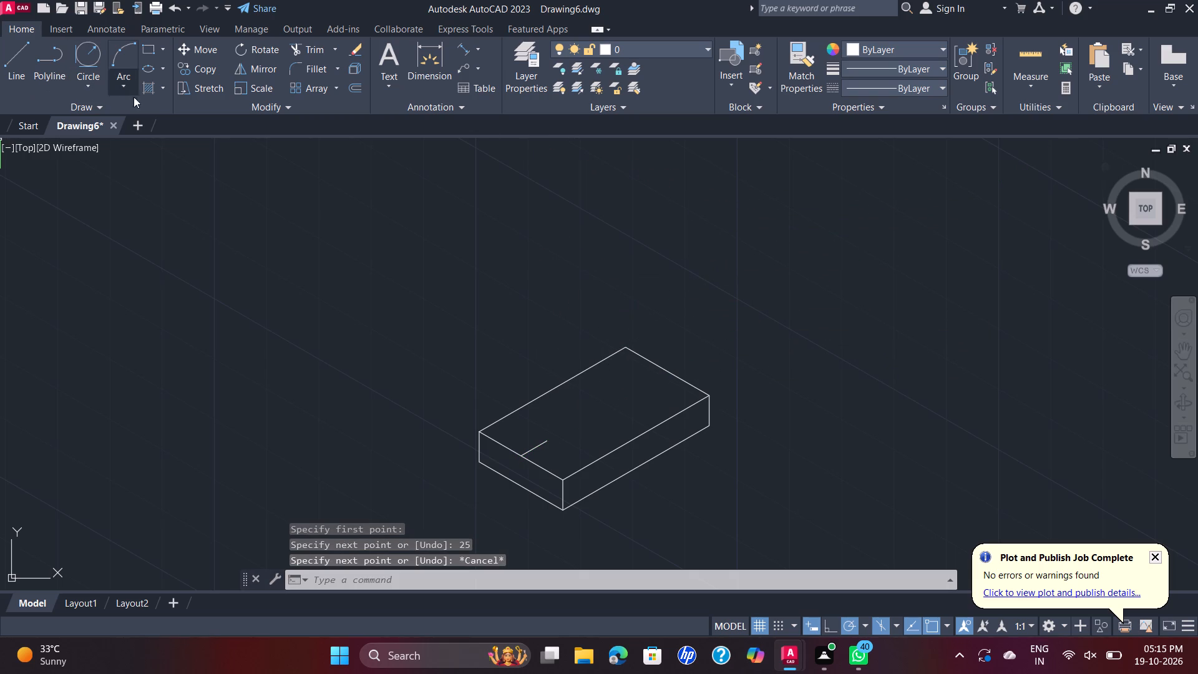
Draw an isocircle of diameter 20 on the top isoplane, centred at the inner end of the 25-long line.
{"action": "left_click", "coordinate": [164, 71]}
{"action": "left_click", "coordinate": [179, 122]}
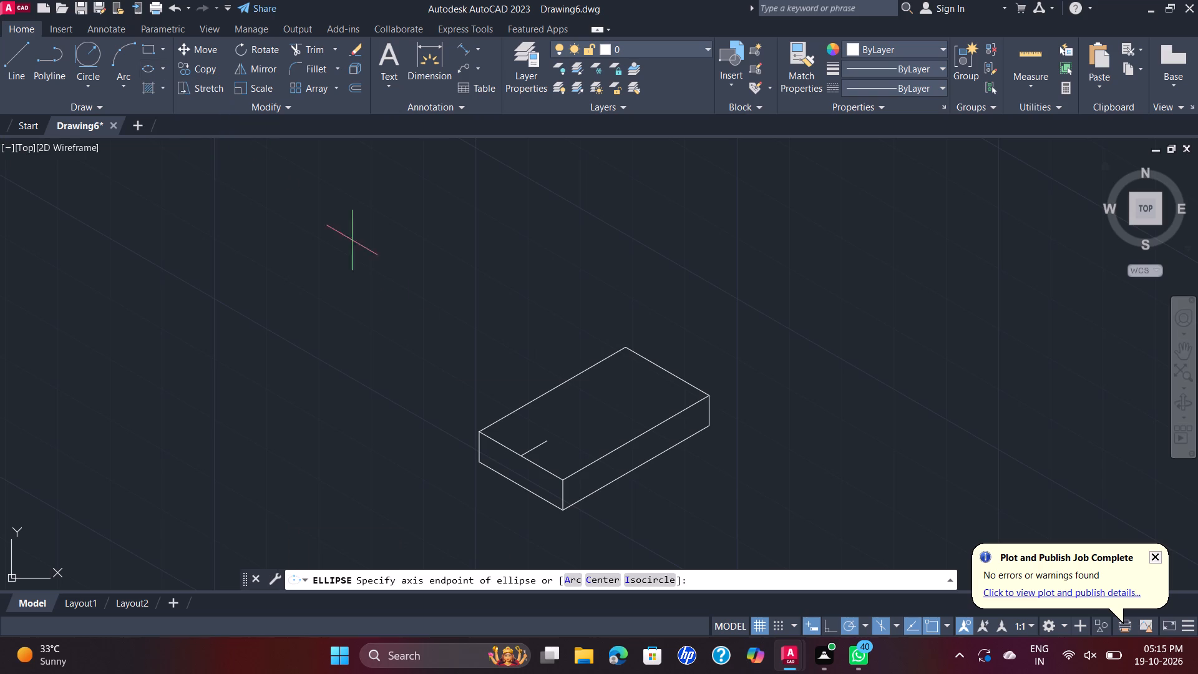
{"action": "left_click", "coordinate": [653, 580]}
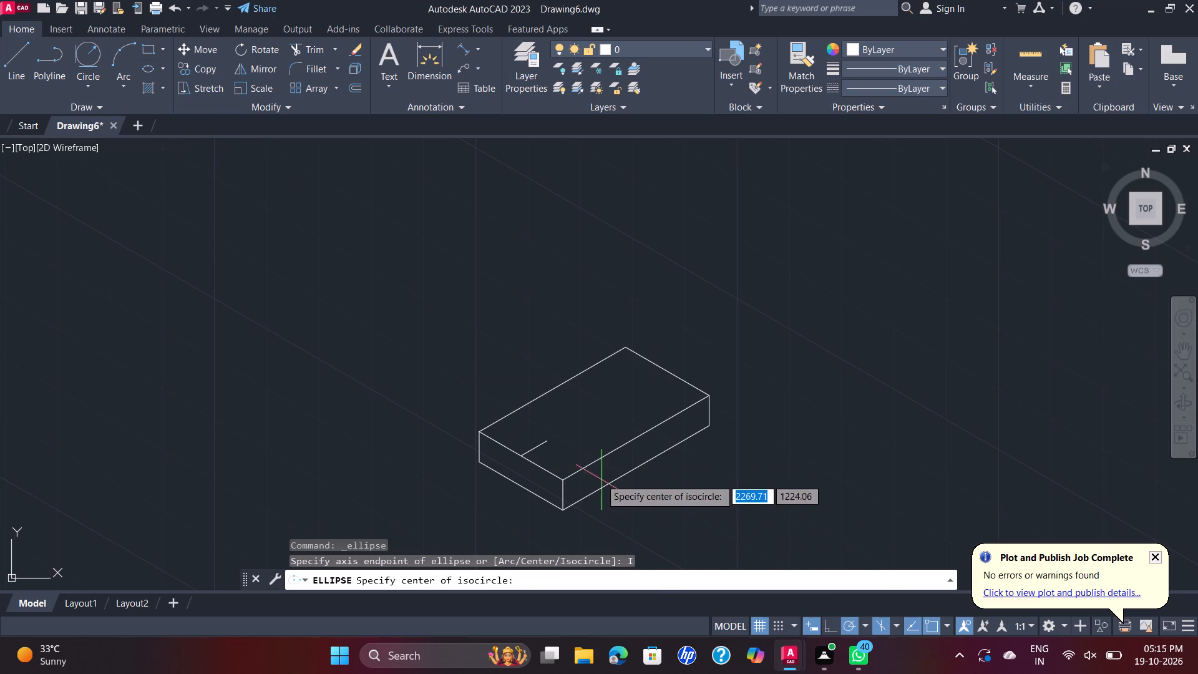
{"action": "left_click", "coordinate": [548, 443]}
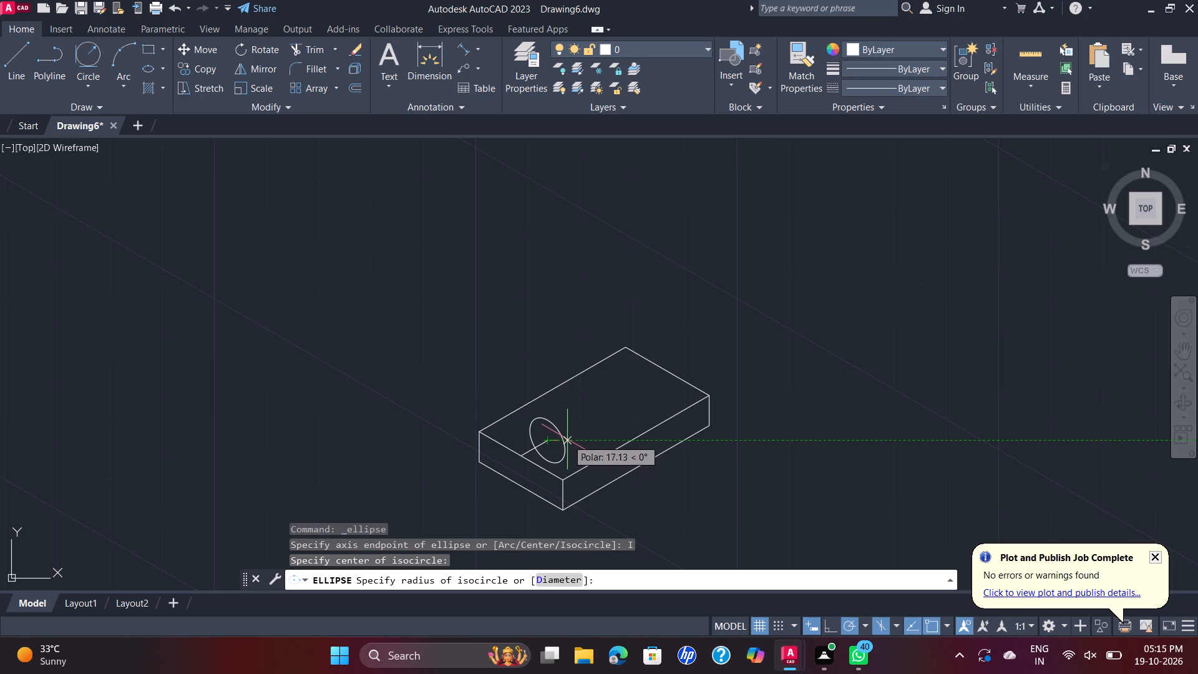
{"action": "key", "text": "F5"}
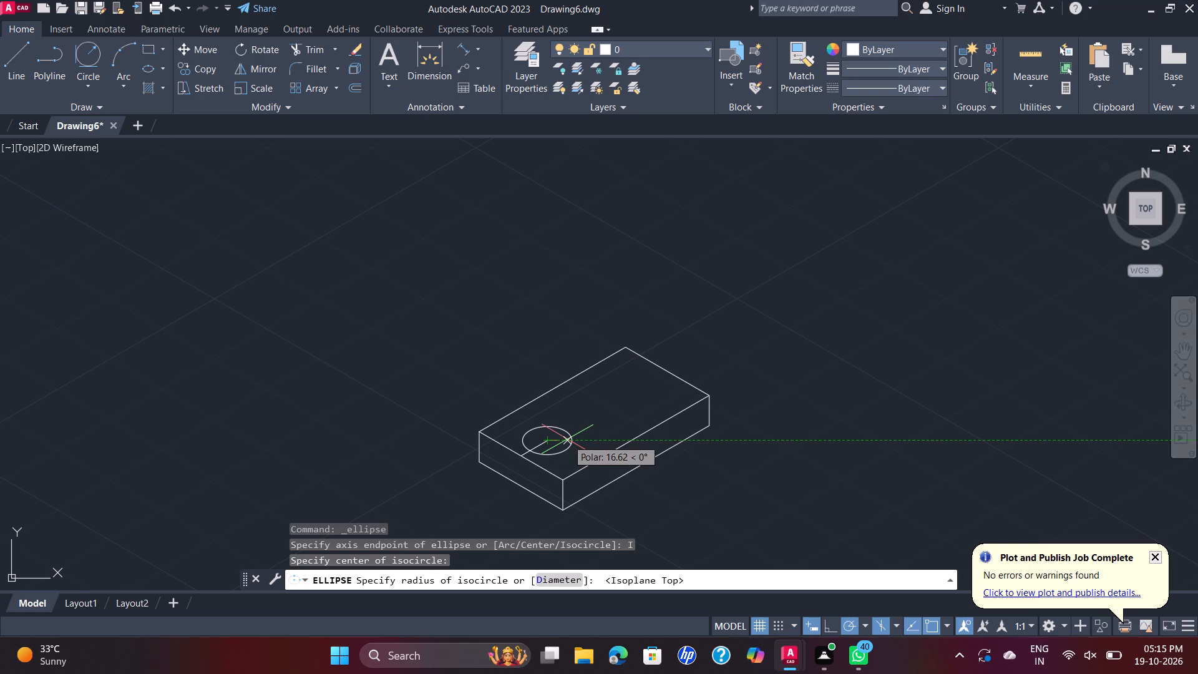
{"action": "key", "text": "d"}
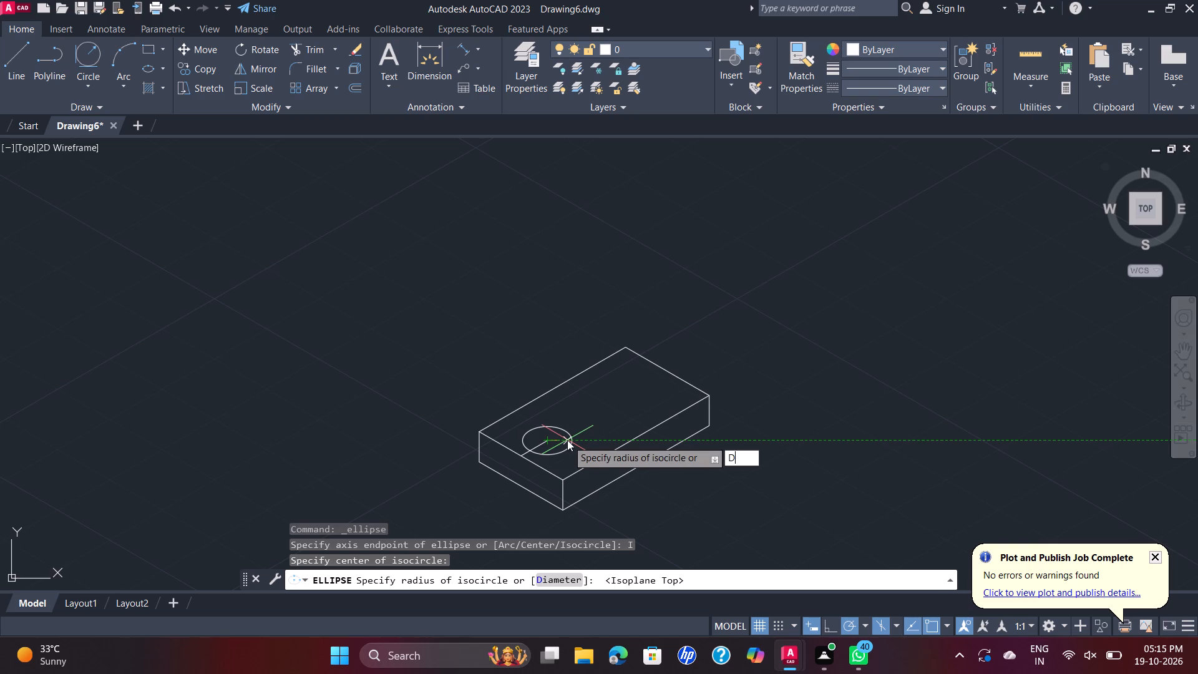
{"action": "key", "text": "Return"}
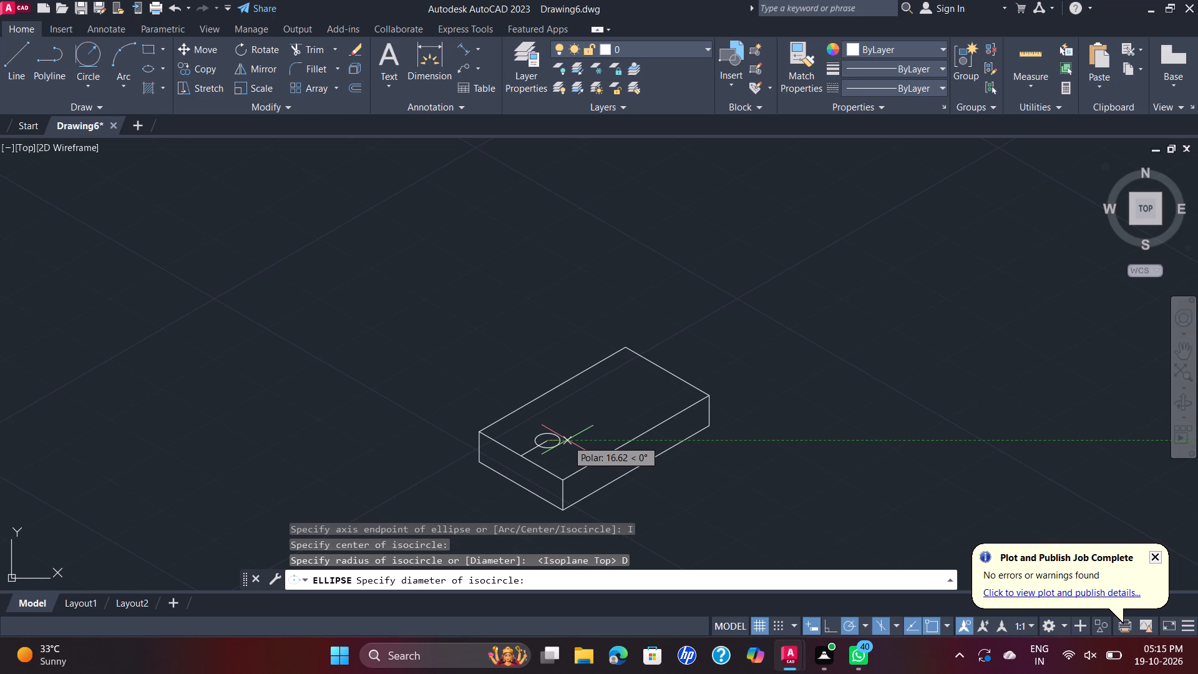
{"action": "type", "text": "20"}
{"action": "key", "text": "Return"}
Draw a concentric isocircle of diameter 30 around the same centre on the top face.
{"action": "key", "text": "space"}
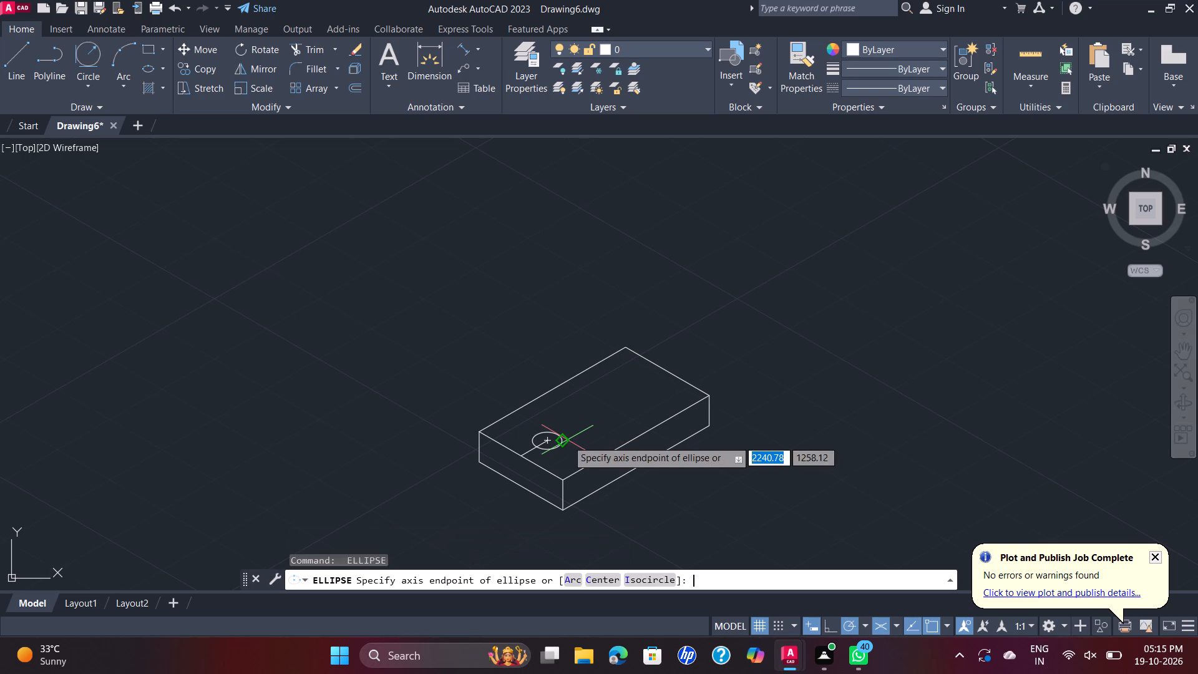
{"action": "left_click", "coordinate": [674, 580]}
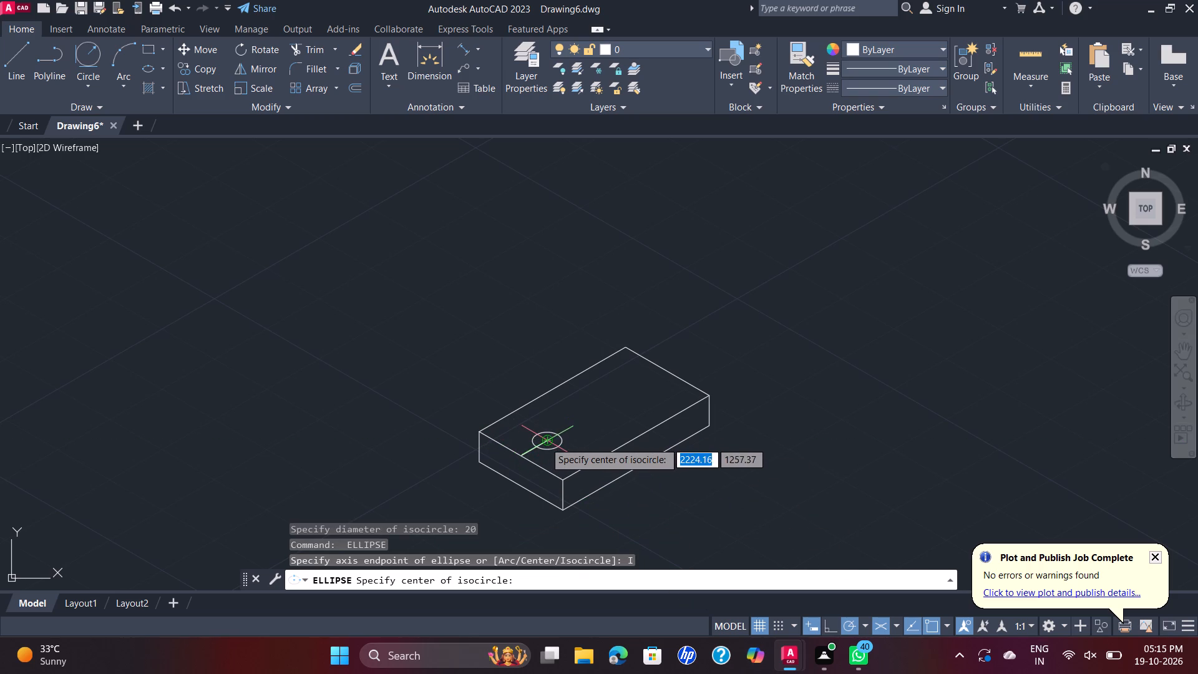
{"action": "left_click", "coordinate": [545, 442]}
{"action": "key", "text": "d"}
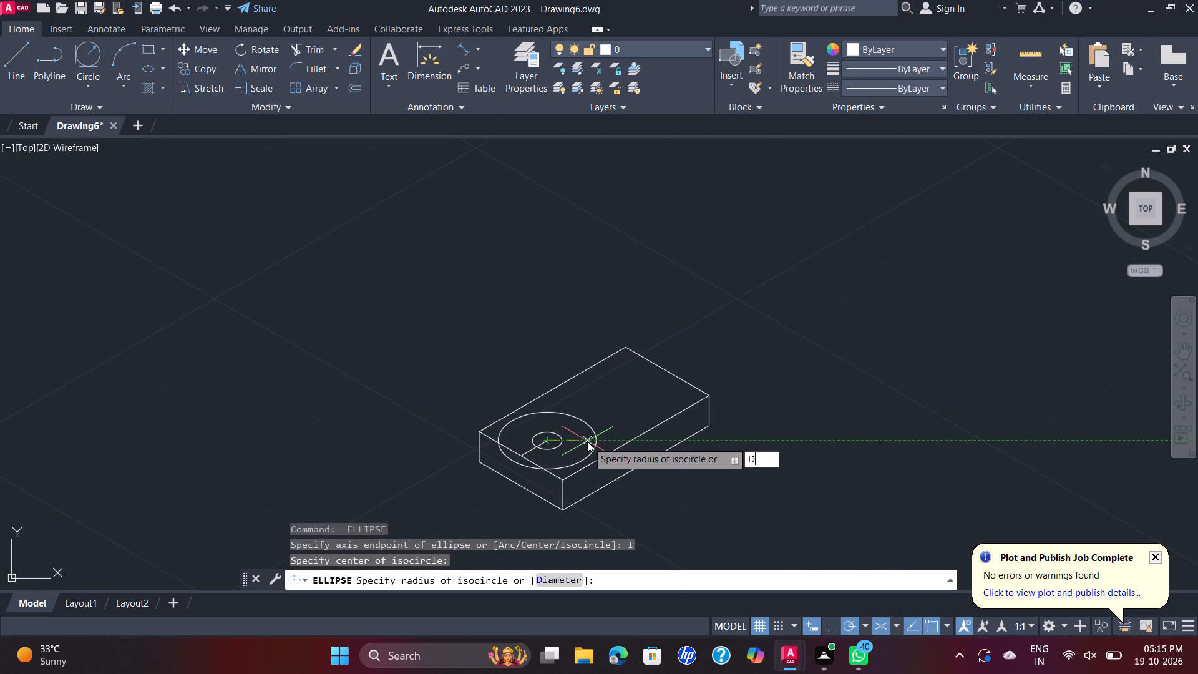
{"action": "key", "text": "Return"}
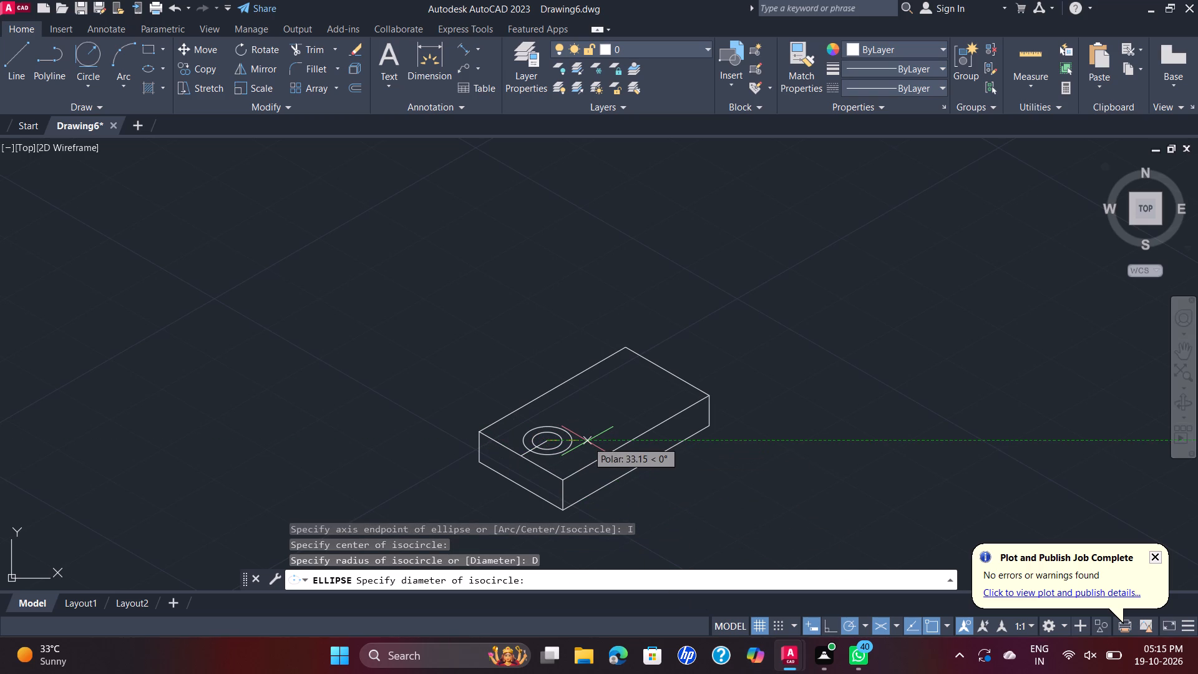
{"action": "type", "text": "30"}
{"action": "key", "text": "Return"}
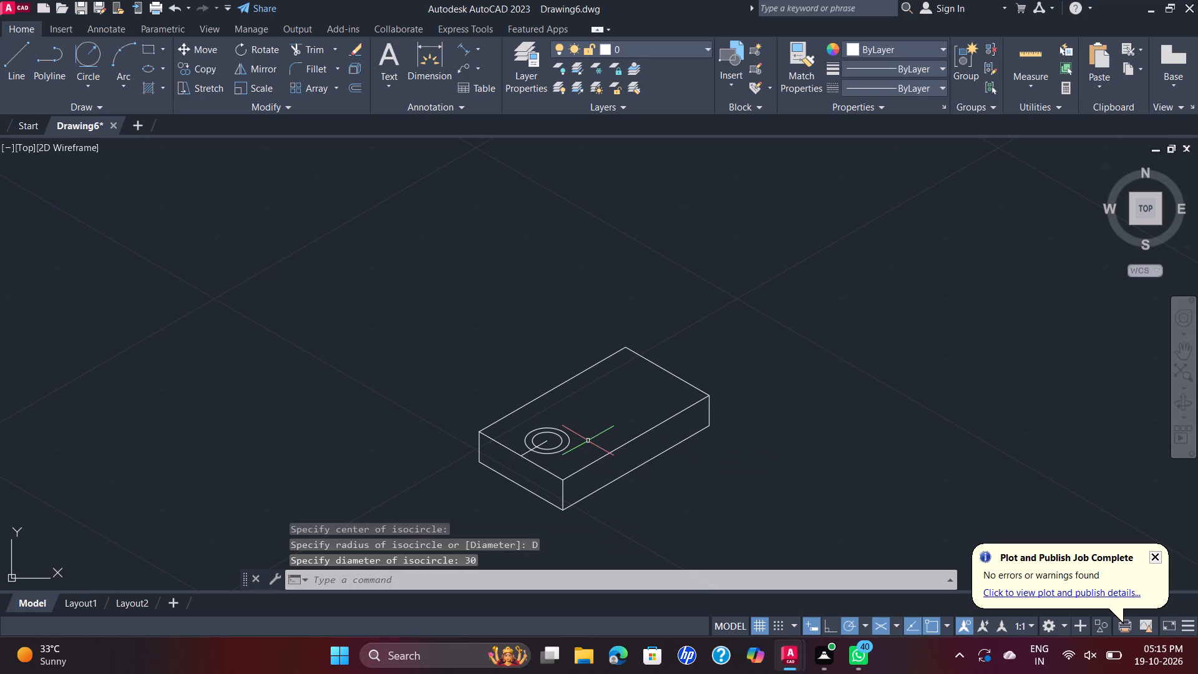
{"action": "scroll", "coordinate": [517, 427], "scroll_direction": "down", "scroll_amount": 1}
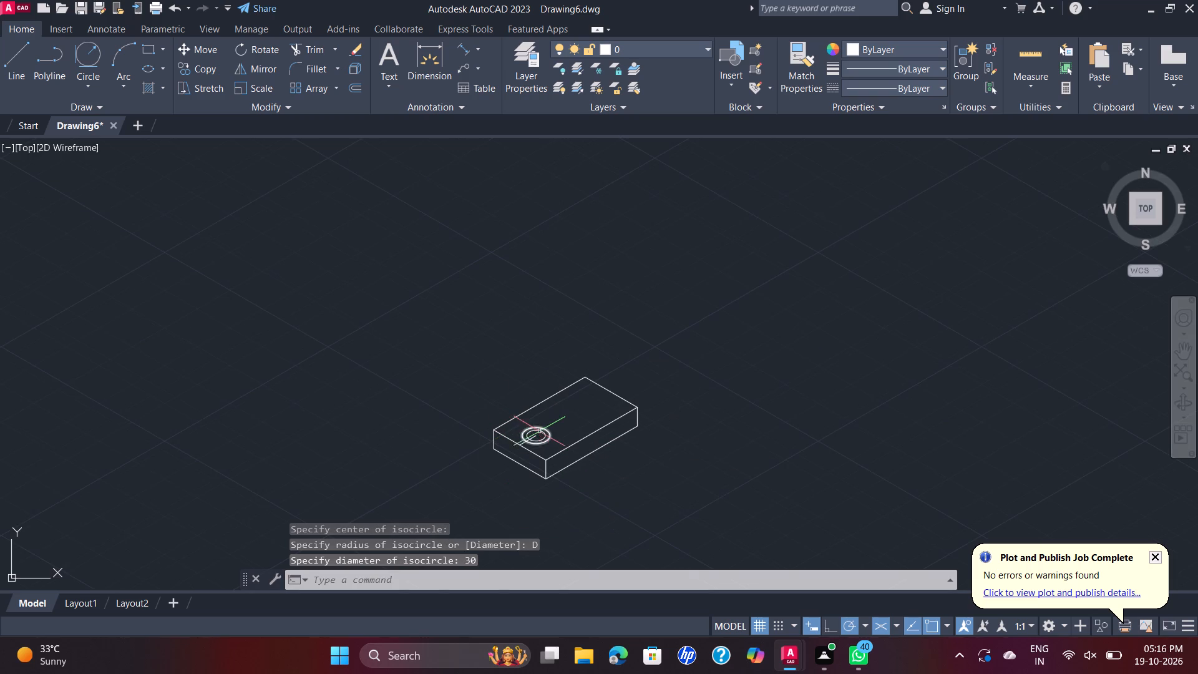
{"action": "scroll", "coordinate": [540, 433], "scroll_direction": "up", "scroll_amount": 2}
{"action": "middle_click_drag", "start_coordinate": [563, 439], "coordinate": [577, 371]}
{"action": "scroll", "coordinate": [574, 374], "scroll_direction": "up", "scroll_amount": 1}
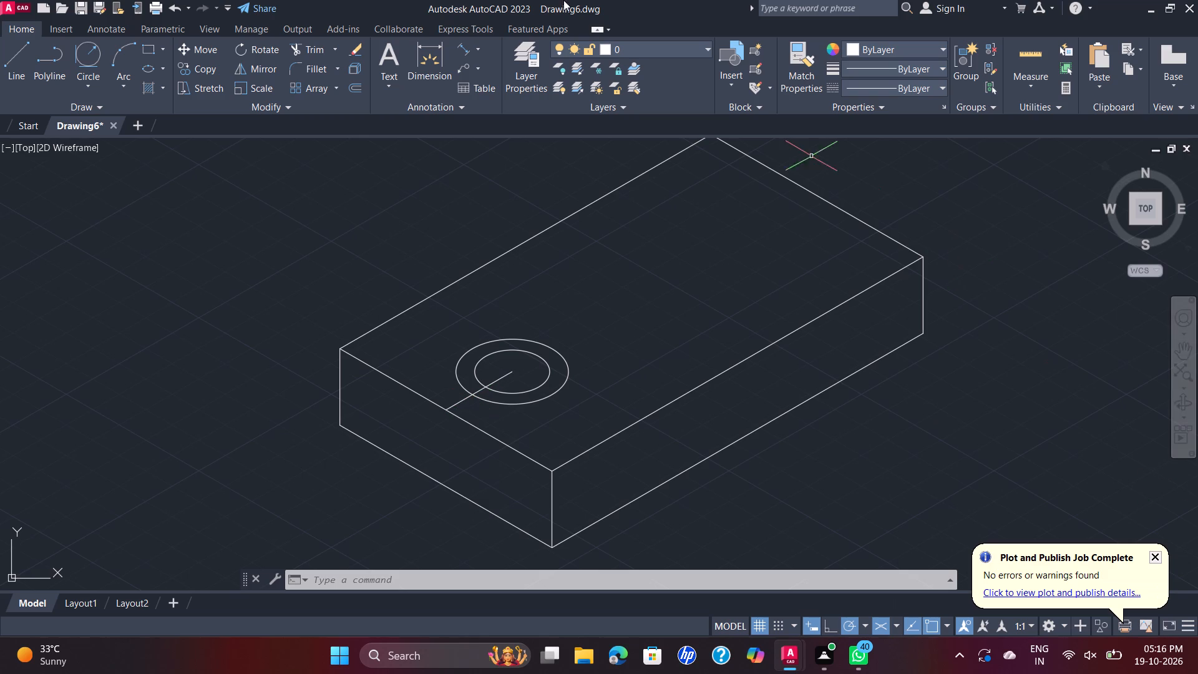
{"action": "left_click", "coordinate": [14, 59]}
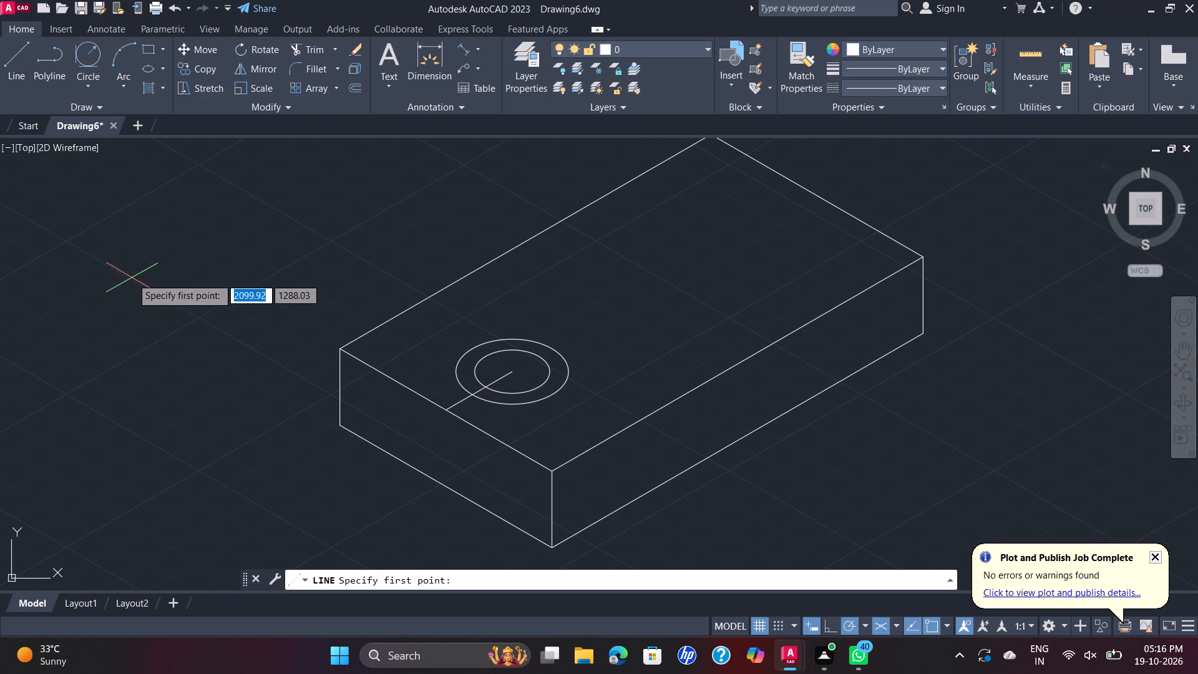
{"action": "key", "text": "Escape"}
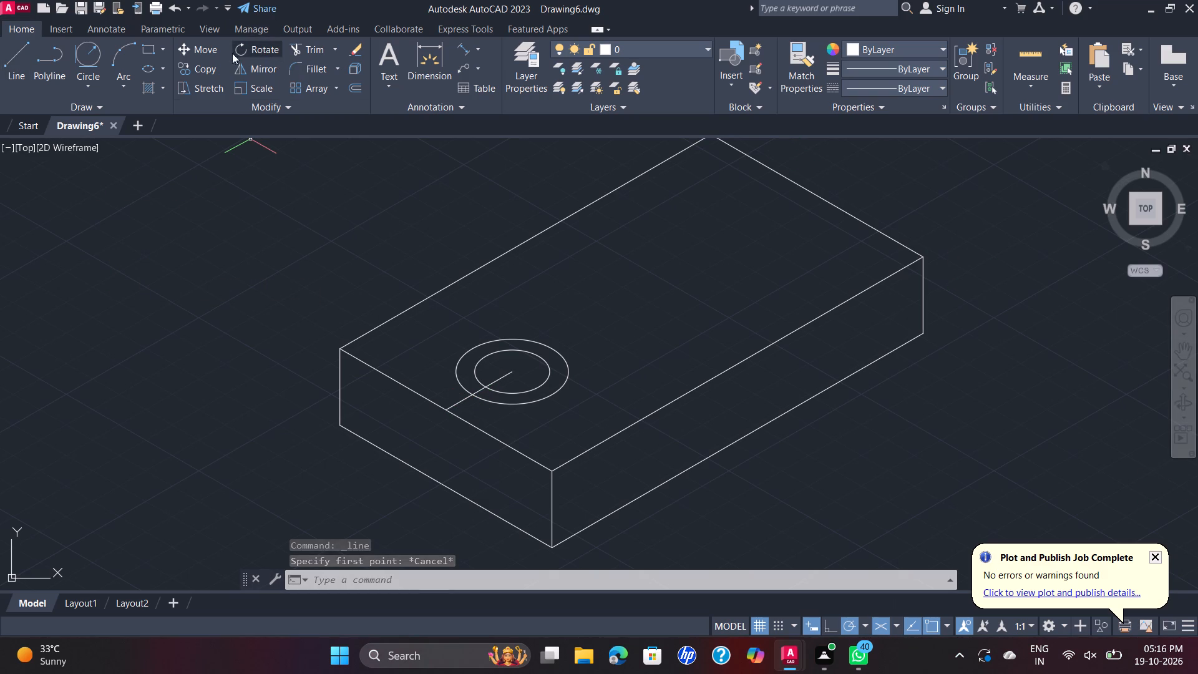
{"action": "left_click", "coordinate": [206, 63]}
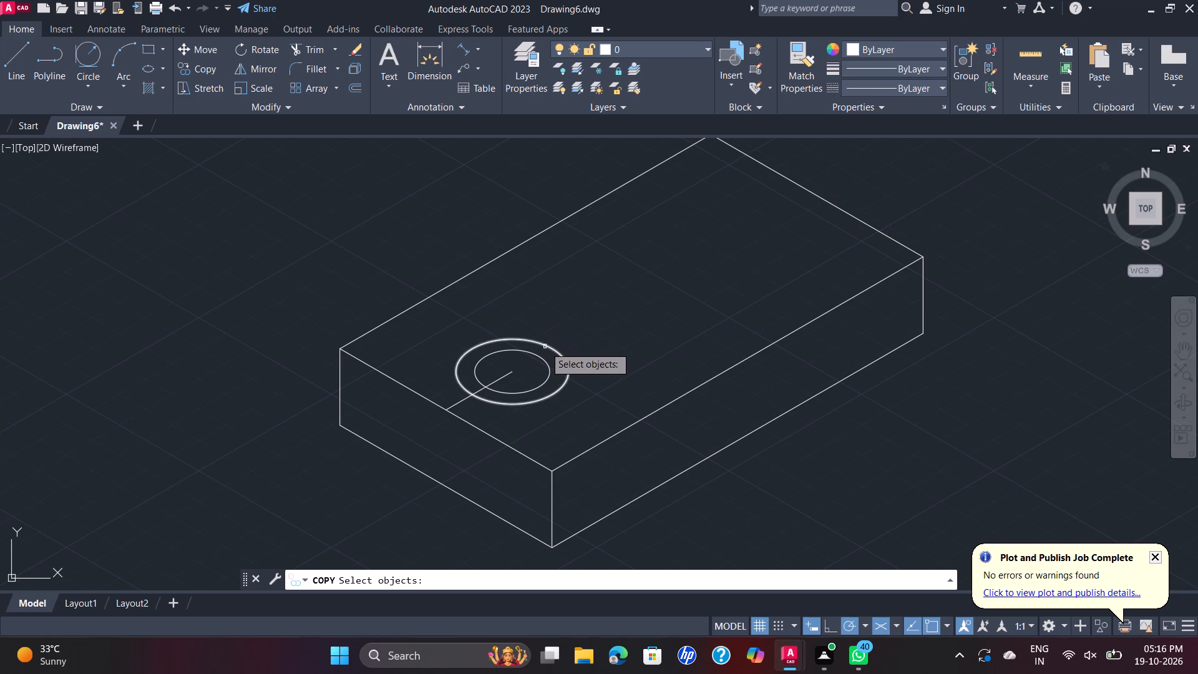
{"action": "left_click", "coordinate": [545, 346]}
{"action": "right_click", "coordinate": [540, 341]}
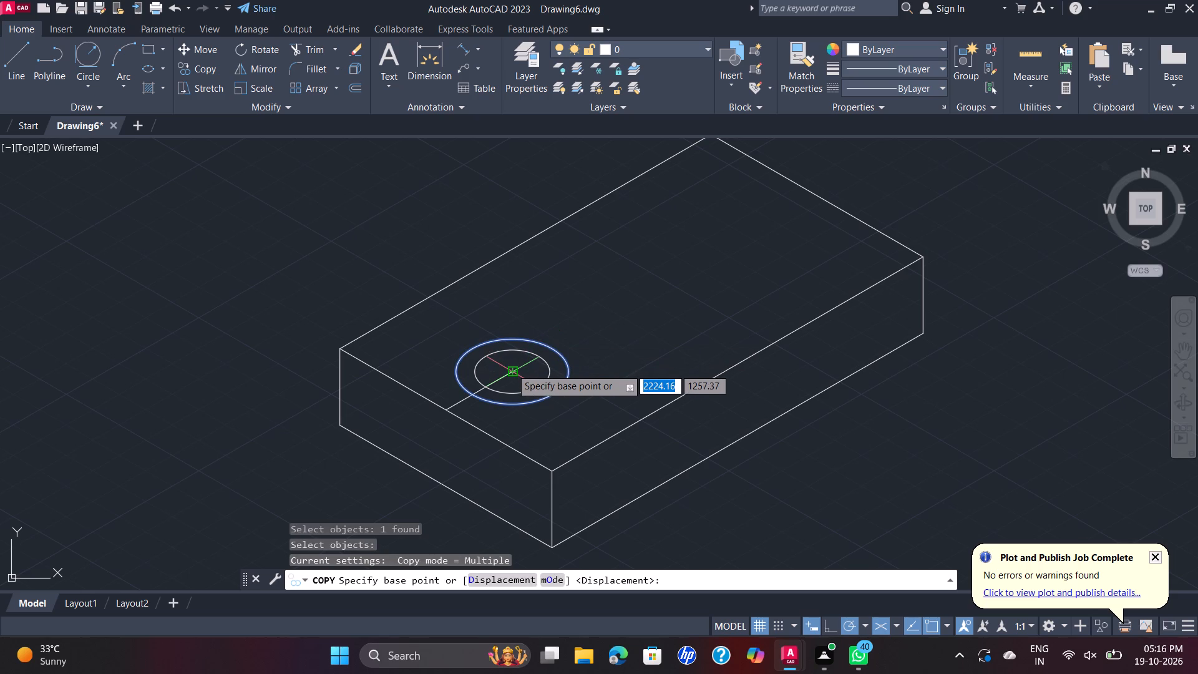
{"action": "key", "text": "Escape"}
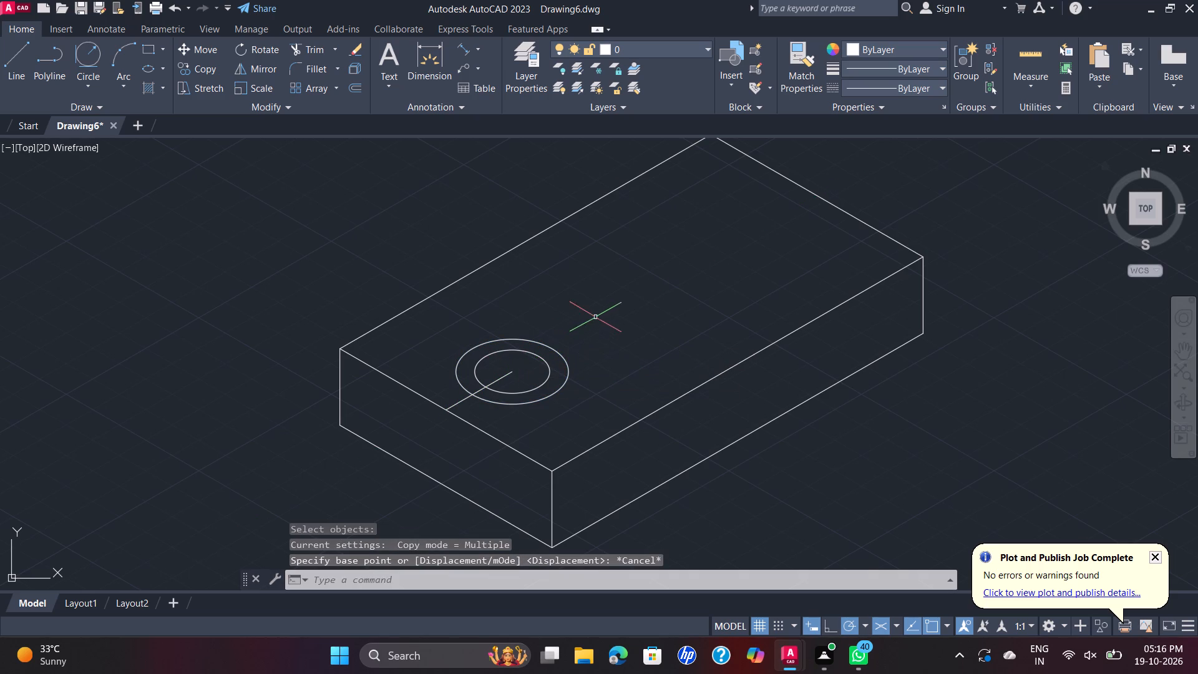
Copy both isocircles 30 straight up (90°), using their common centre as the base point.
{"action": "left_click_drag", "start_coordinate": [596, 316], "coordinate": [587, 329]}
{"action": "left_click", "coordinate": [537, 366]}
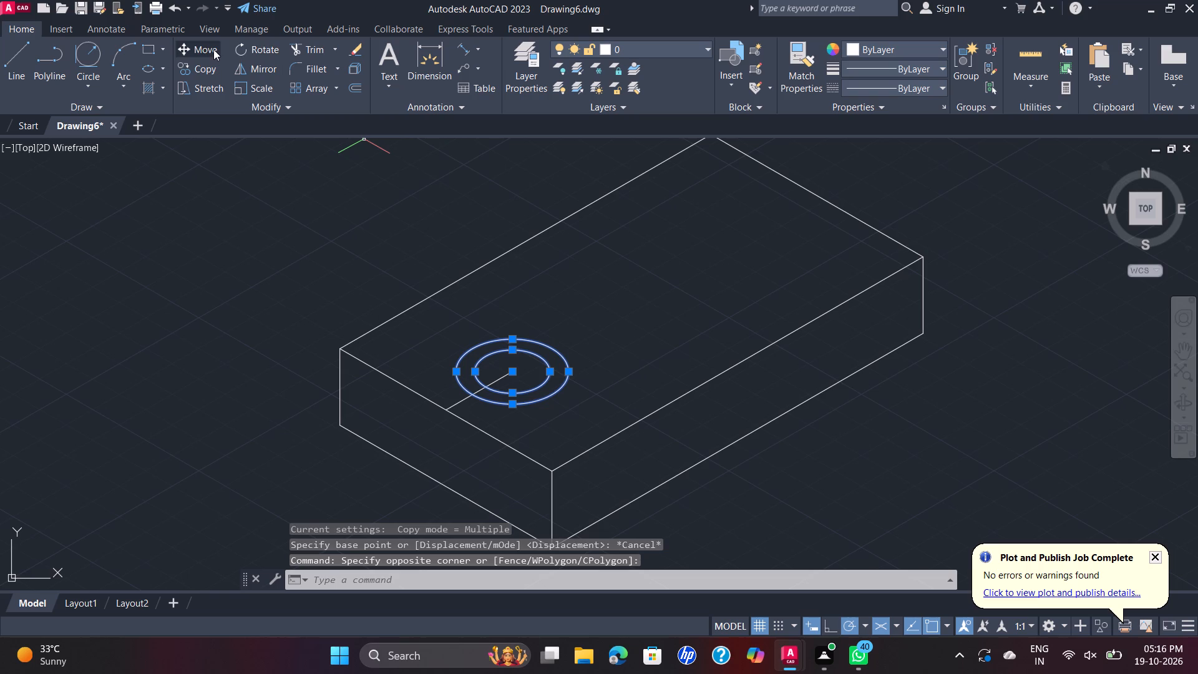
{"action": "left_click", "coordinate": [217, 67]}
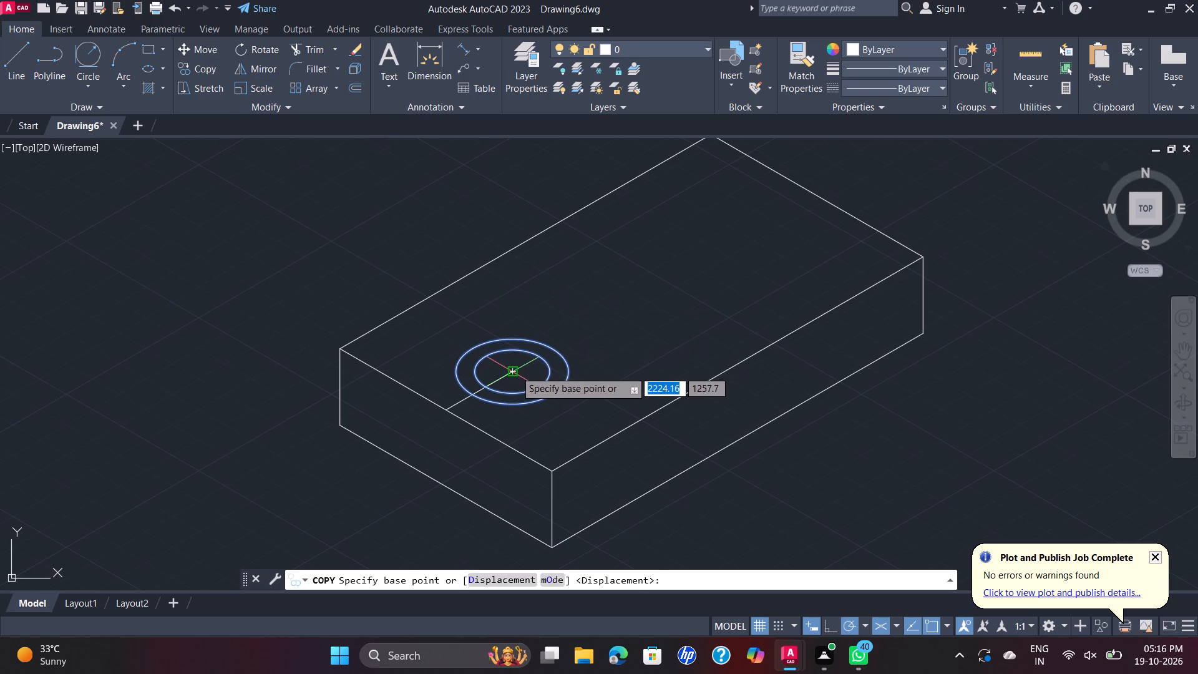
{"action": "left_click", "coordinate": [516, 371]}
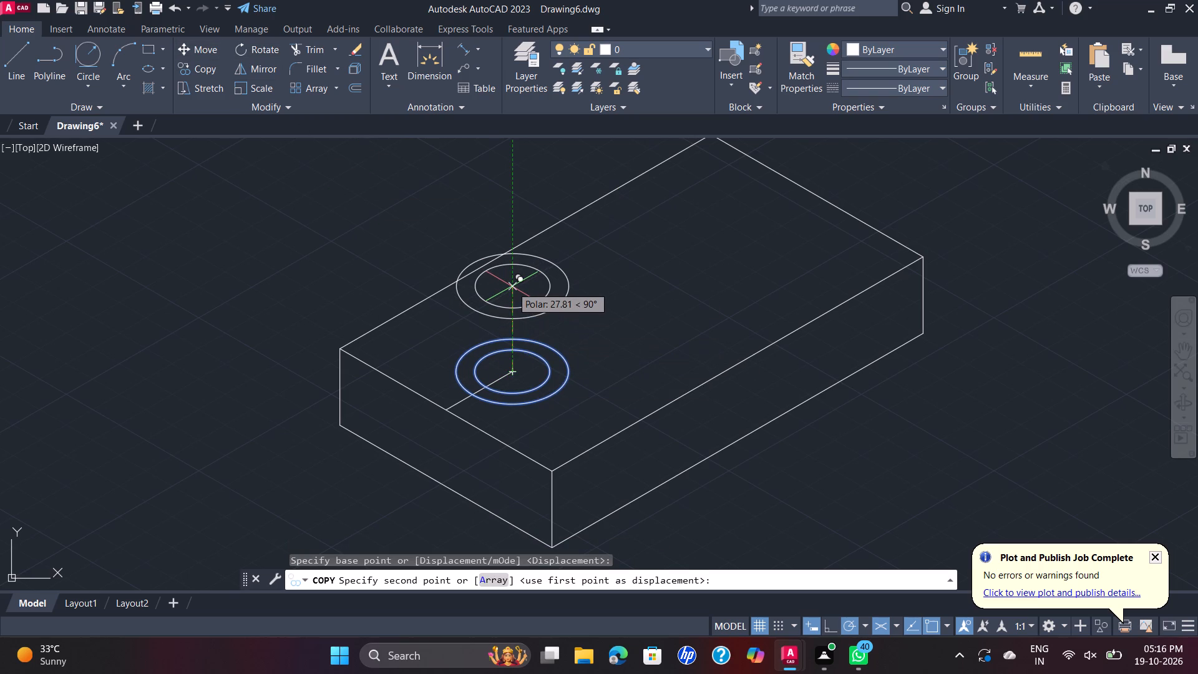
{"action": "type", "text": "30"}
{"action": "key", "text": "Return"}
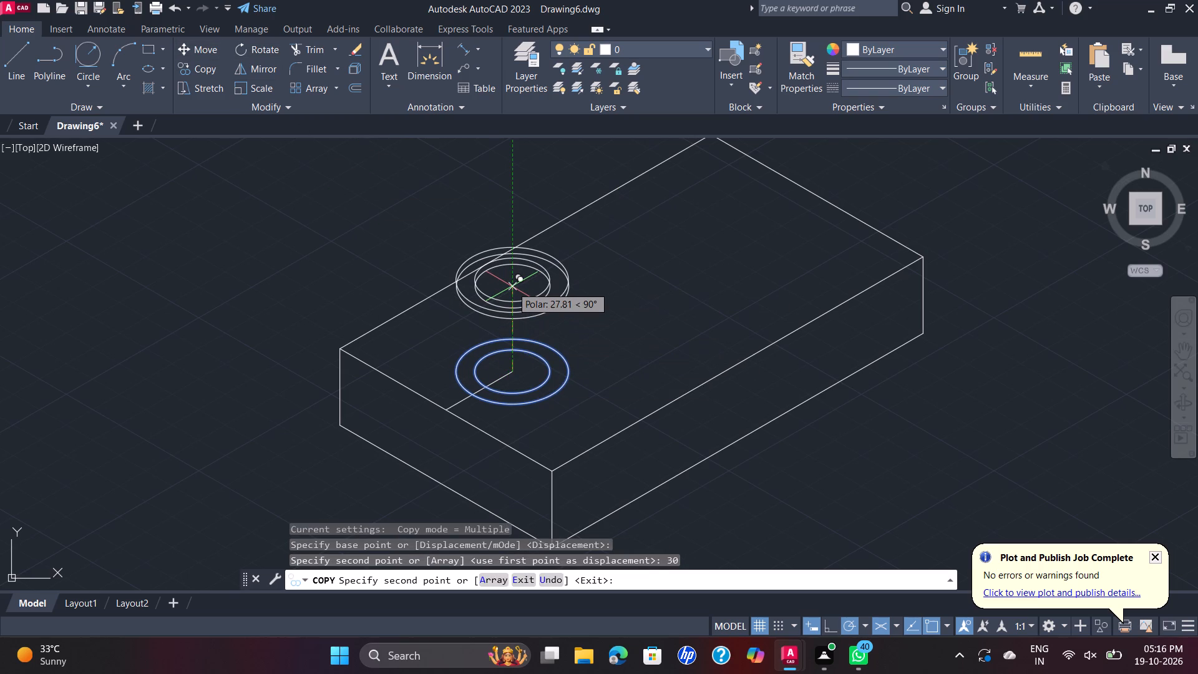
{"action": "key", "text": "Escape"}
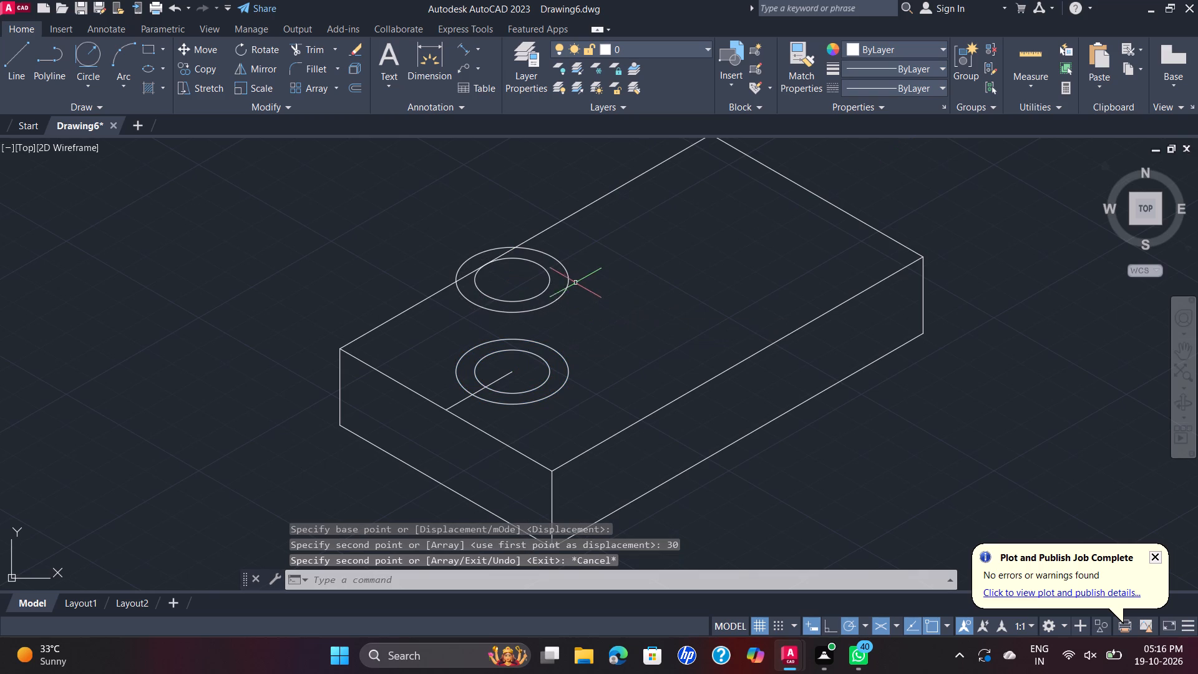
Delete the inner 20-diameter isocircle of the lower pair on the top face.
{"action": "left_click", "coordinate": [549, 371]}
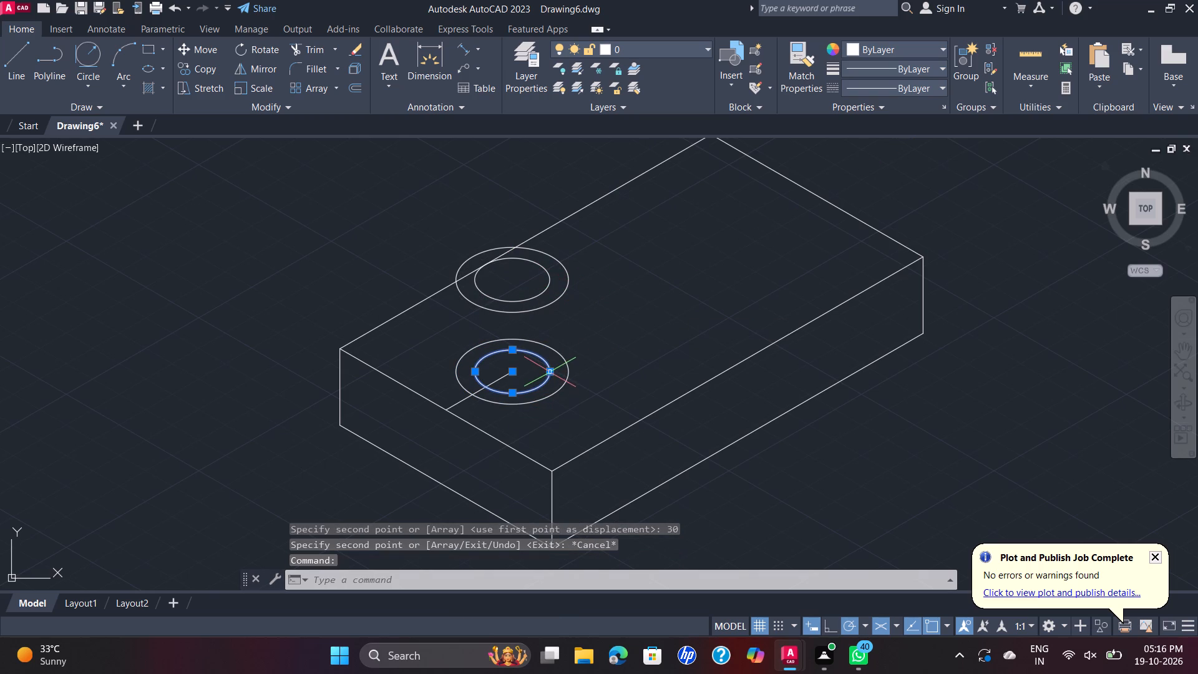
{"action": "key", "text": "Delete"}
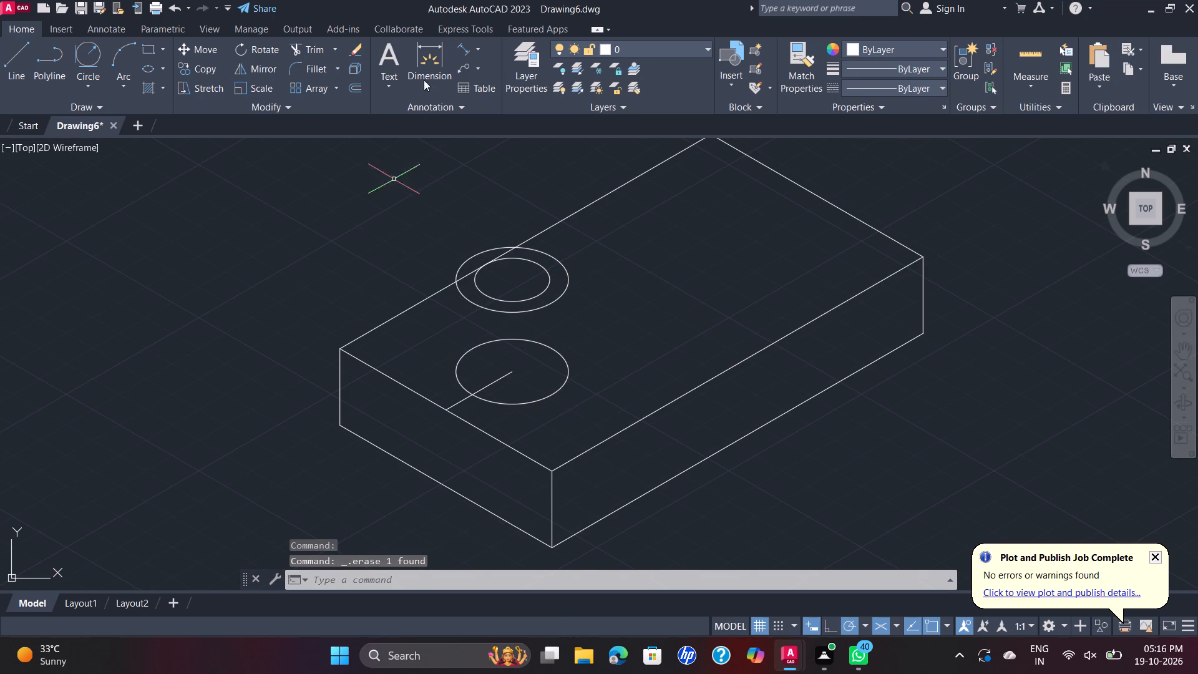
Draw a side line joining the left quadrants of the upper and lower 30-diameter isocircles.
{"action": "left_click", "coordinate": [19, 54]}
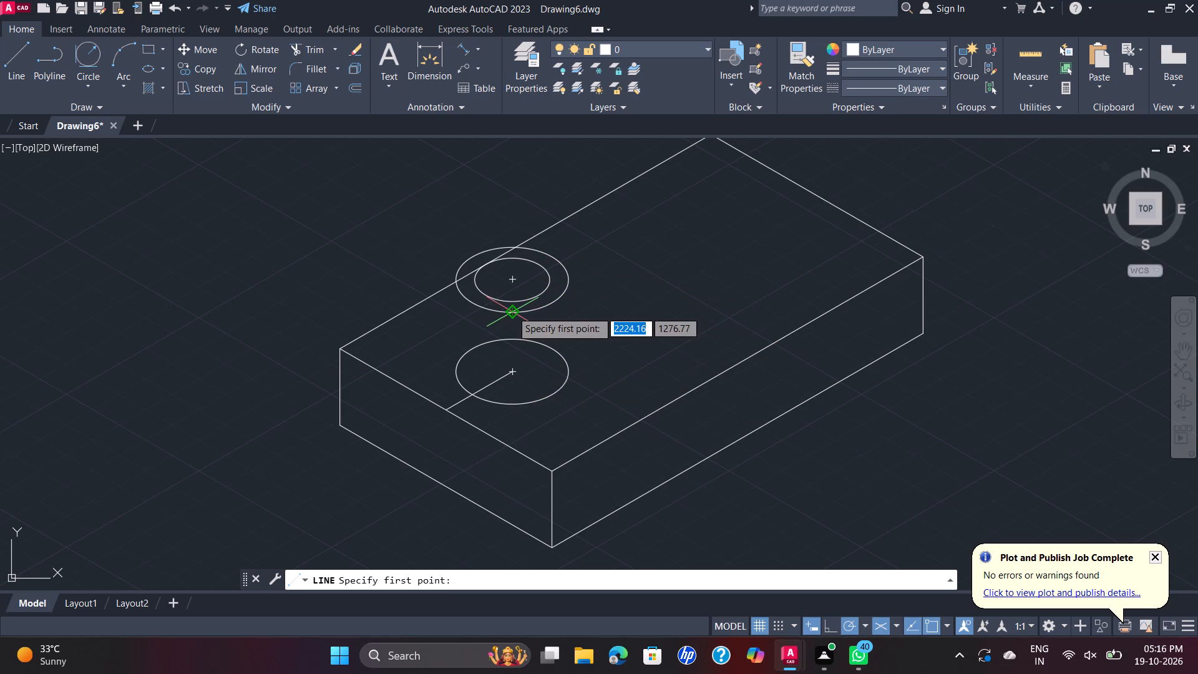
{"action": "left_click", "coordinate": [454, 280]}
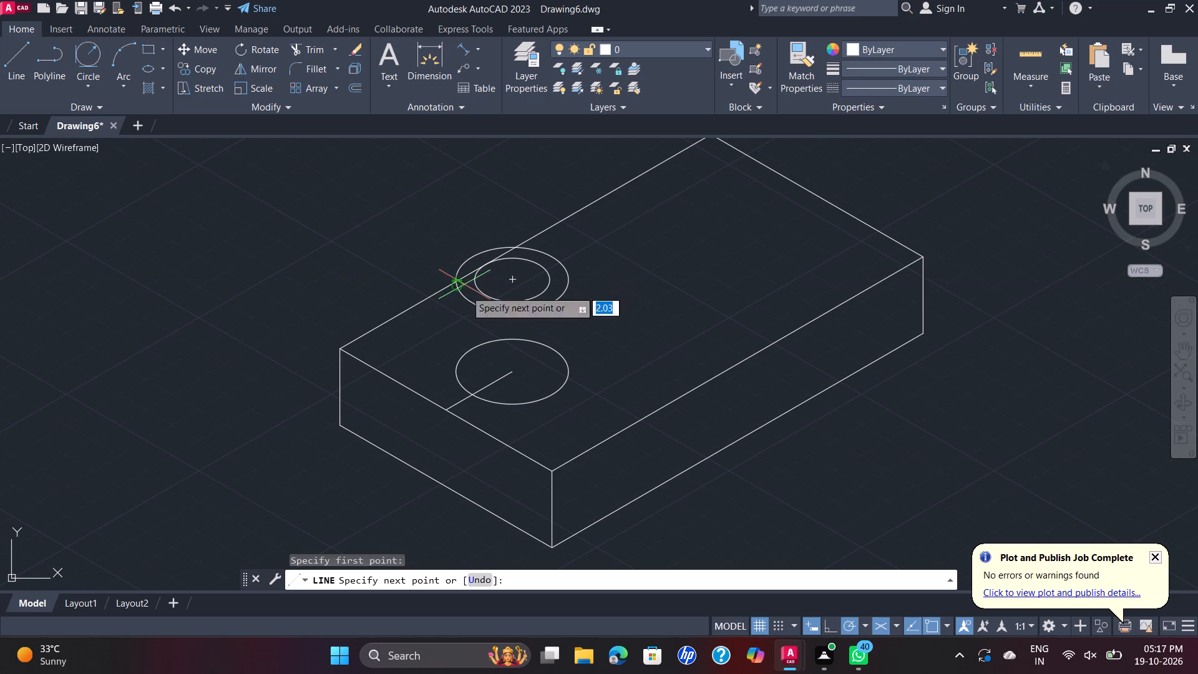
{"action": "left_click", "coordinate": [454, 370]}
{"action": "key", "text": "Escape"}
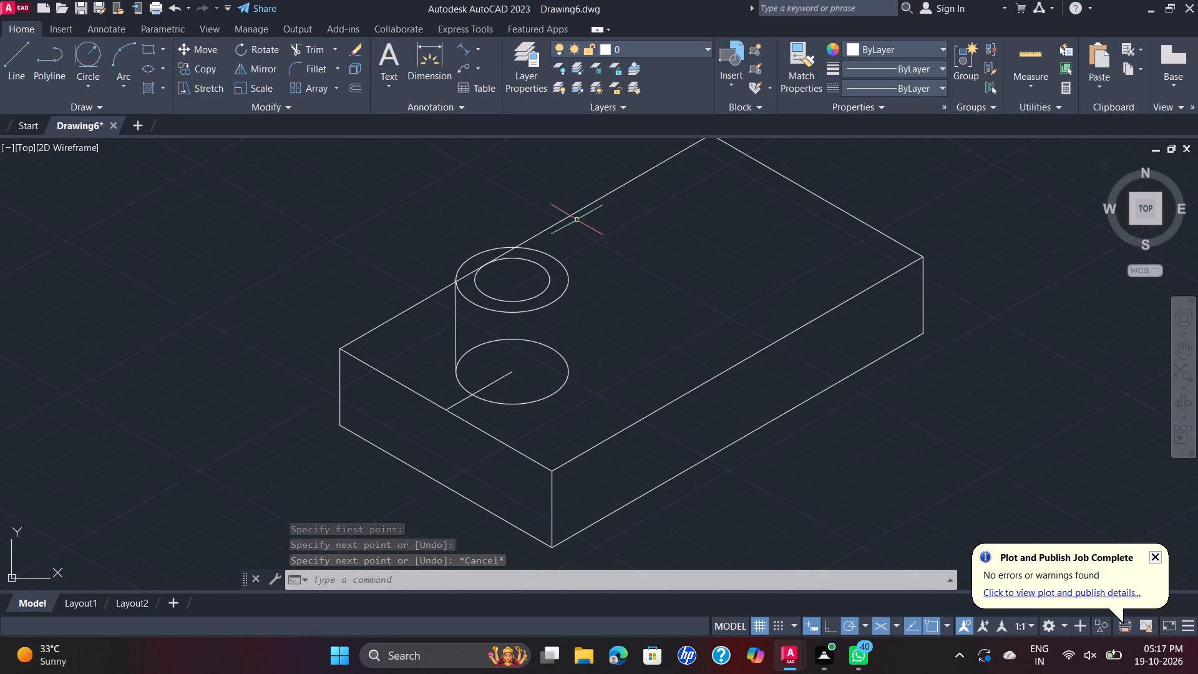
Delete the 25-long construction line running to the lower isocircle's centre.
{"action": "left_click", "coordinate": [508, 374]}
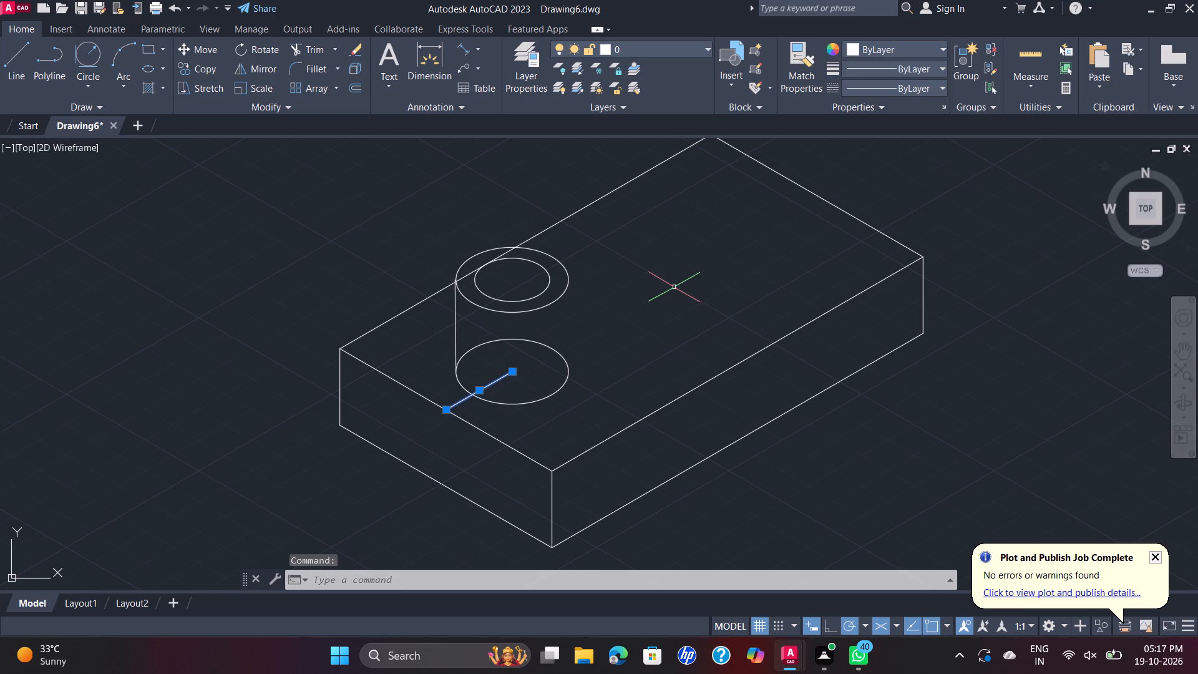
{"action": "key", "text": "Delete"}
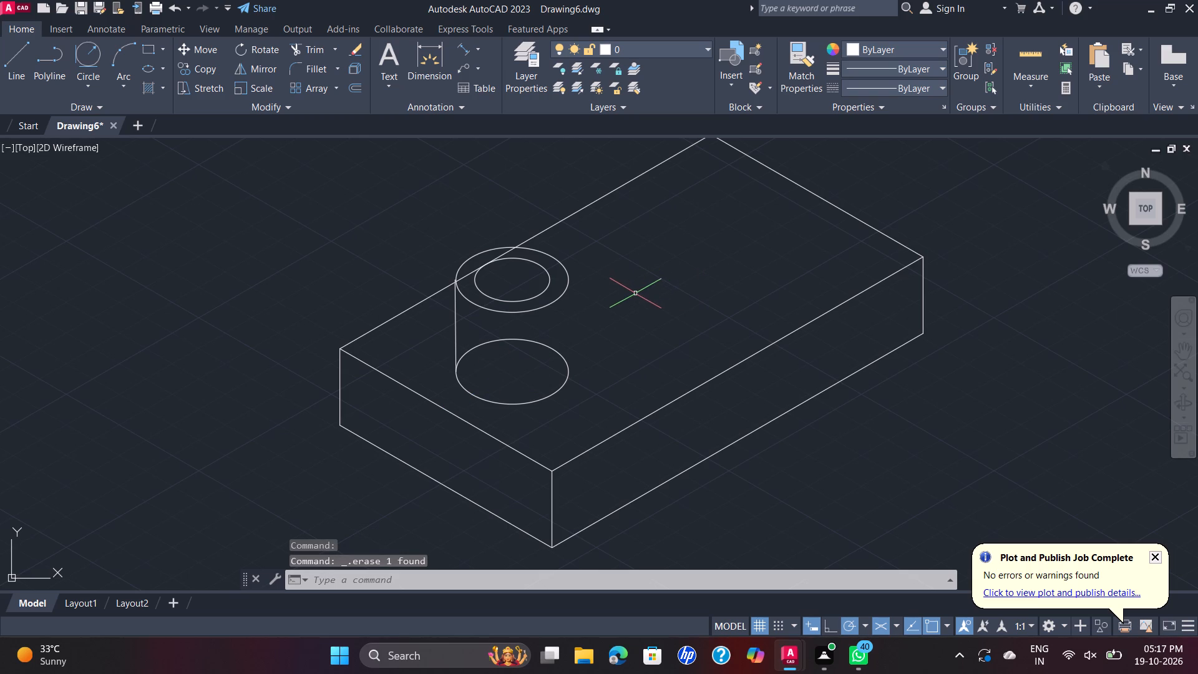
Trim away the portions of the block's long rear top edge that lie inside the upper 30-diameter and 20-diameter isocircles.
{"action": "left_click", "coordinate": [314, 45]}
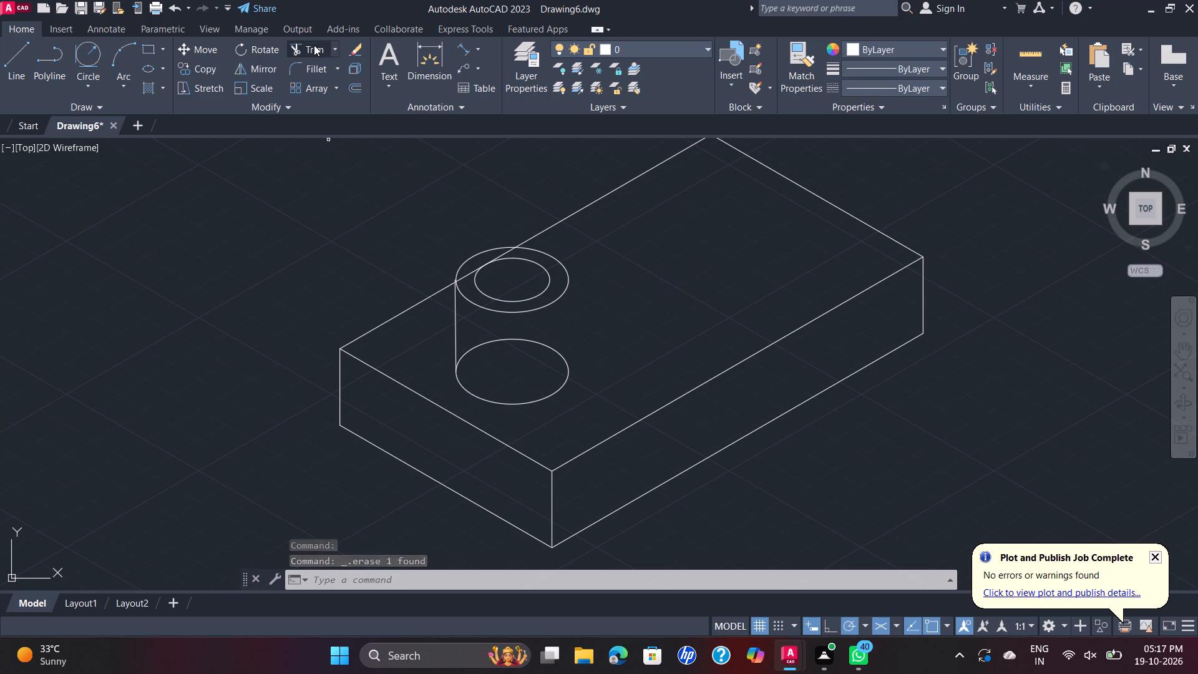
{"action": "scroll", "coordinate": [460, 238], "scroll_direction": "up", "scroll_amount": 1}
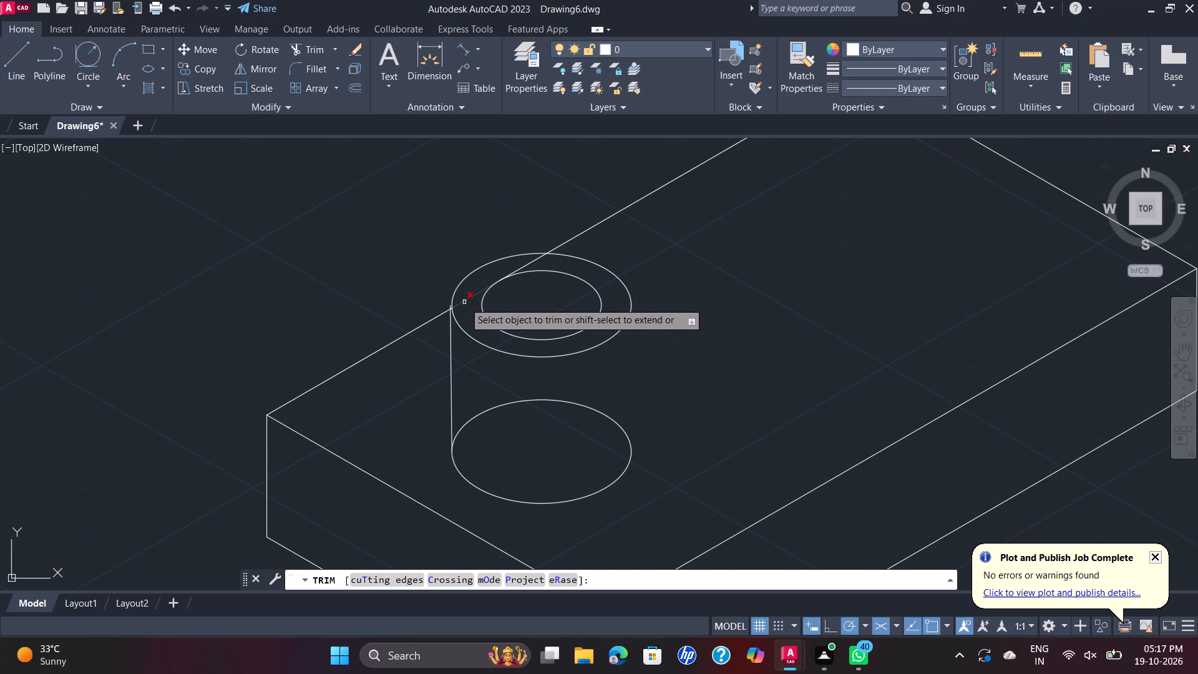
{"action": "left_click", "coordinate": [464, 302]}
{"action": "scroll", "coordinate": [446, 301], "scroll_direction": "up", "scroll_amount": 3}
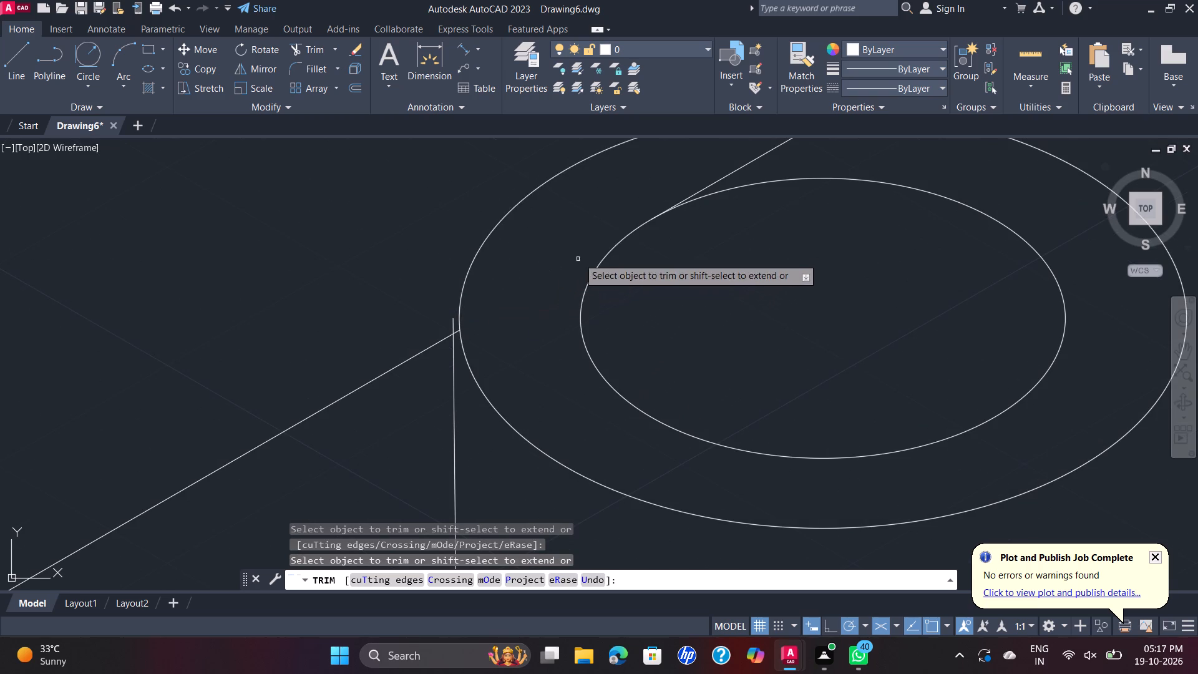
{"action": "scroll", "coordinate": [588, 242], "scroll_direction": "down", "scroll_amount": 1}
{"action": "left_click", "coordinate": [699, 183]}
{"action": "scroll", "coordinate": [710, 184], "scroll_direction": "down", "scroll_amount": 2}
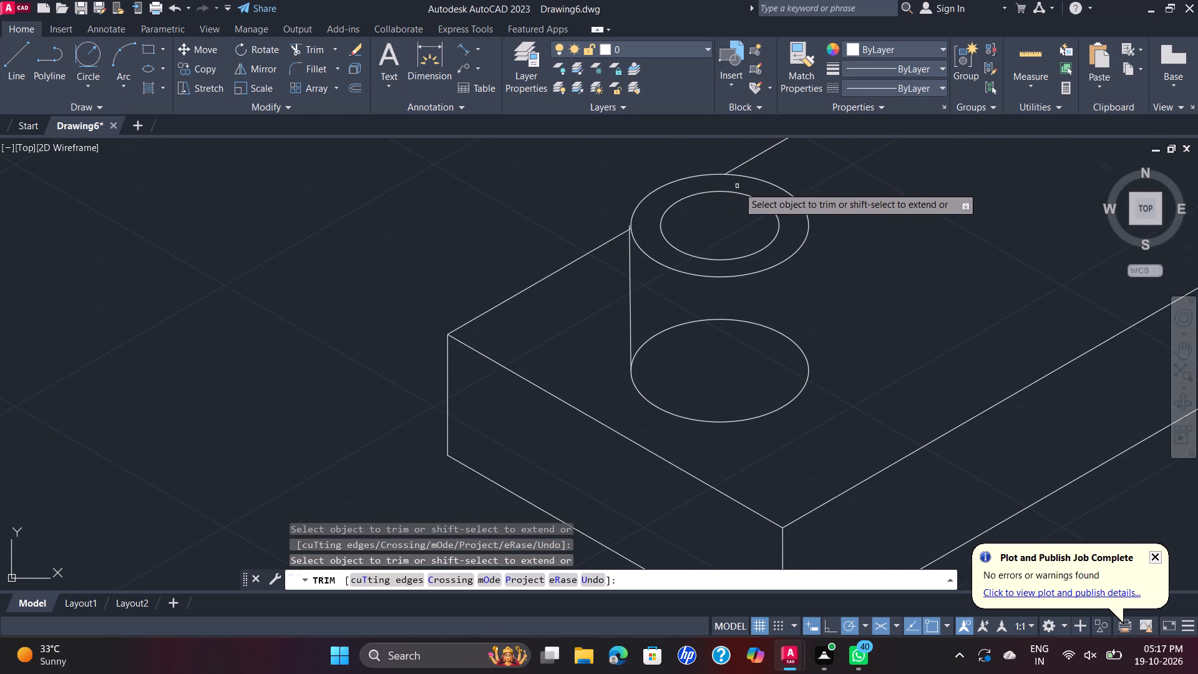
{"action": "key", "text": "Escape"}
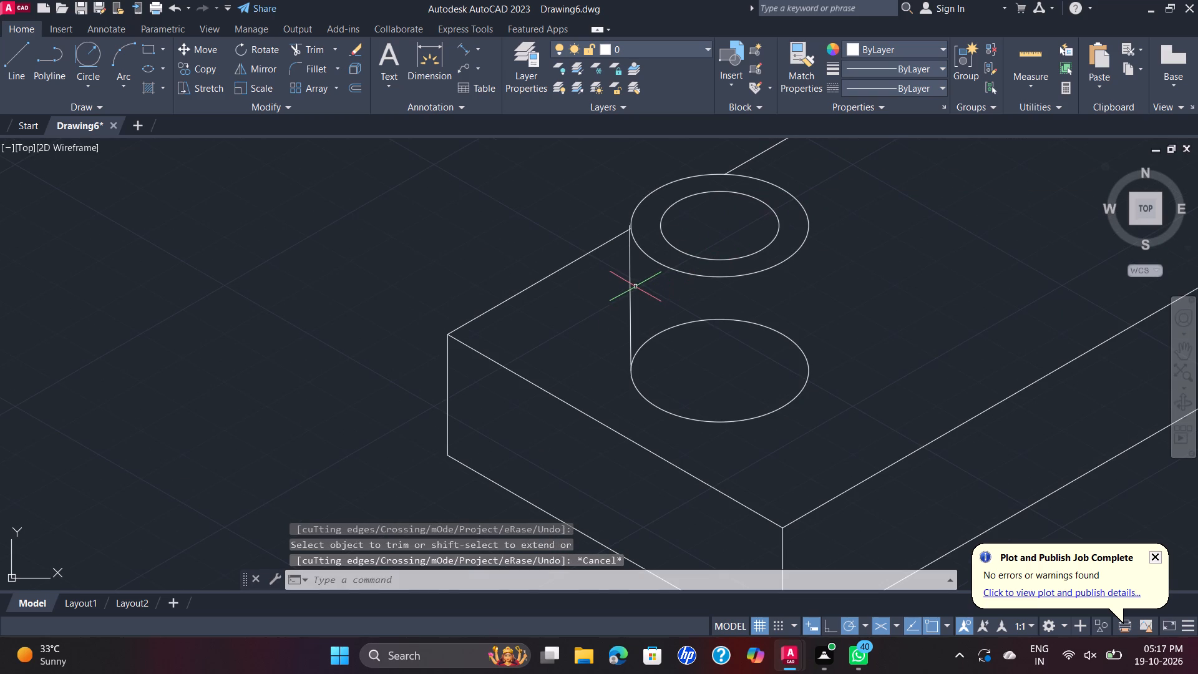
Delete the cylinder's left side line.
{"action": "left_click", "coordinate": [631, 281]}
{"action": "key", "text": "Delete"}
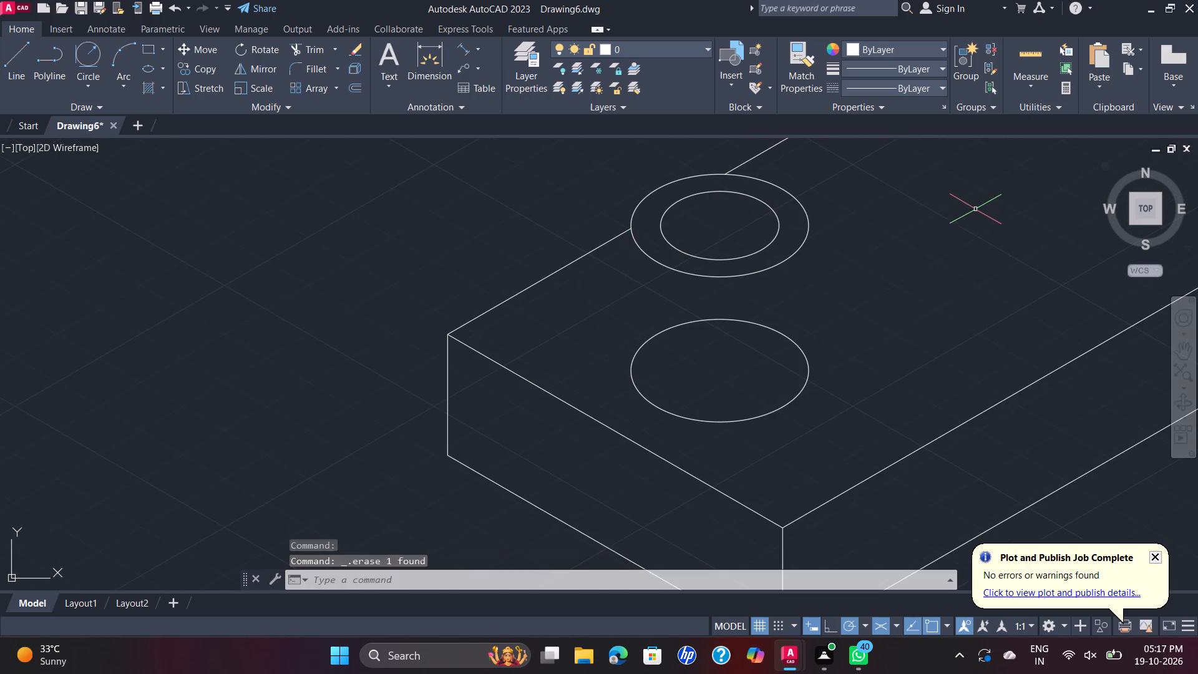
Draw a vertical line about 29.4 long from the trimmed edge's end on the upper outer isocircle to the lower isocircle's left quadrant.
{"action": "left_click", "coordinate": [15, 54]}
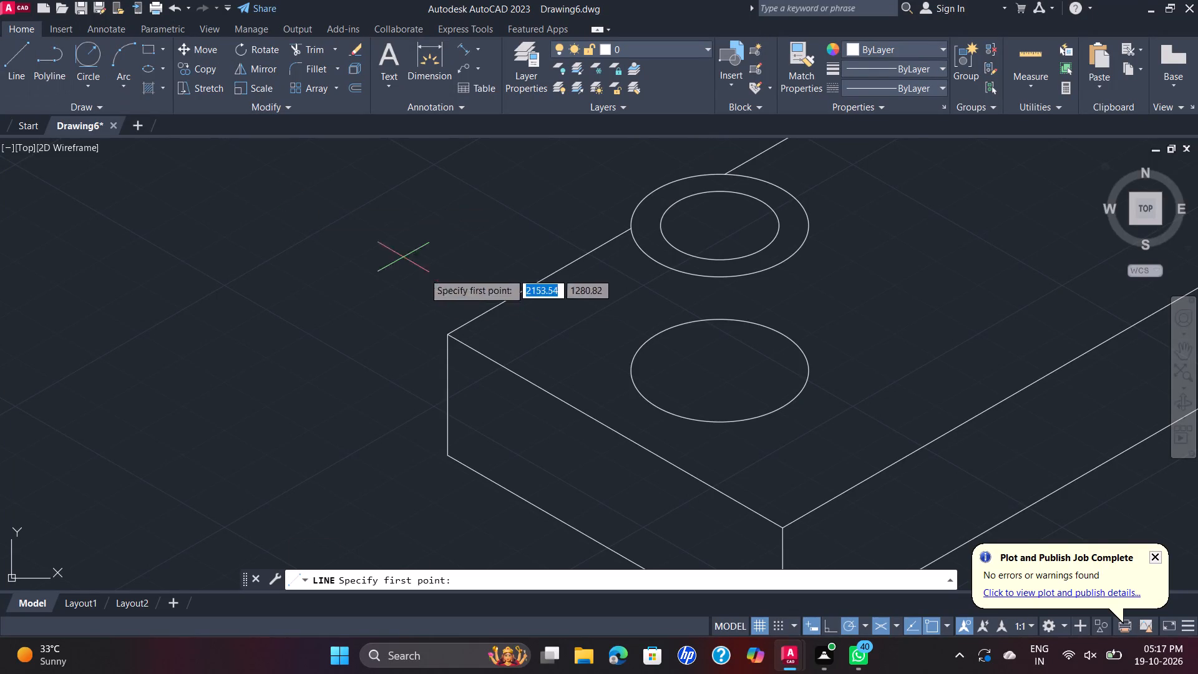
{"action": "scroll", "coordinate": [491, 276], "scroll_direction": "up", "scroll_amount": 2}
{"action": "scroll", "coordinate": [910, 223], "scroll_direction": "down", "scroll_amount": 1}
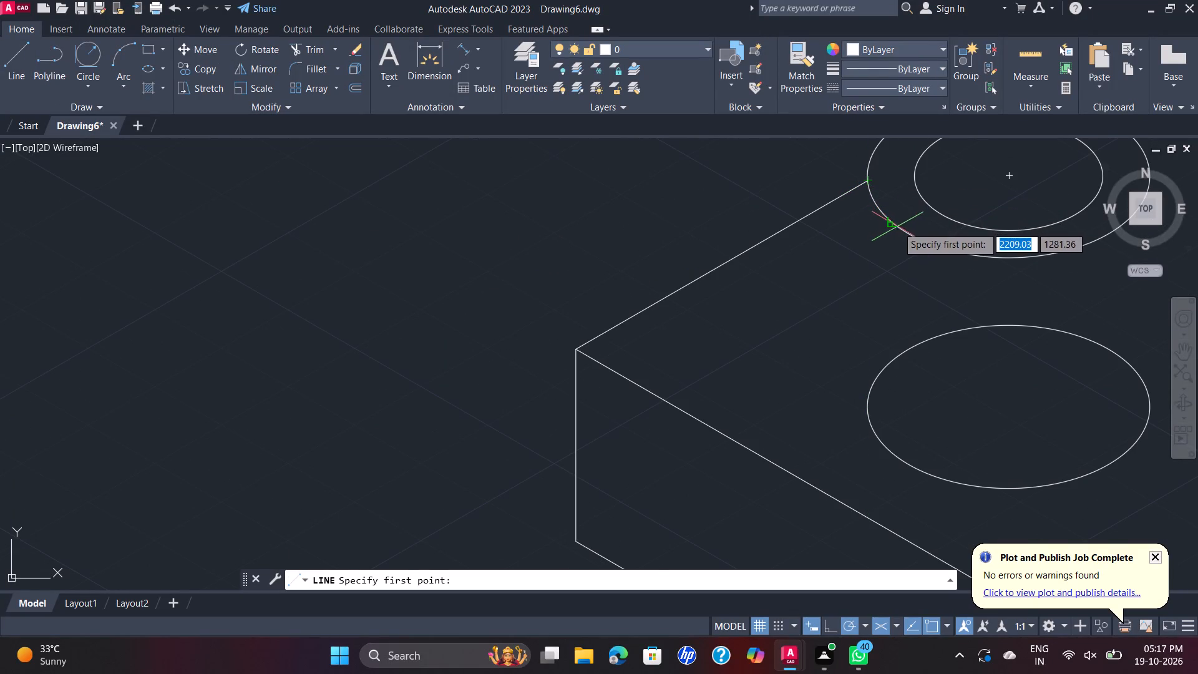
{"action": "left_click", "coordinate": [865, 184]}
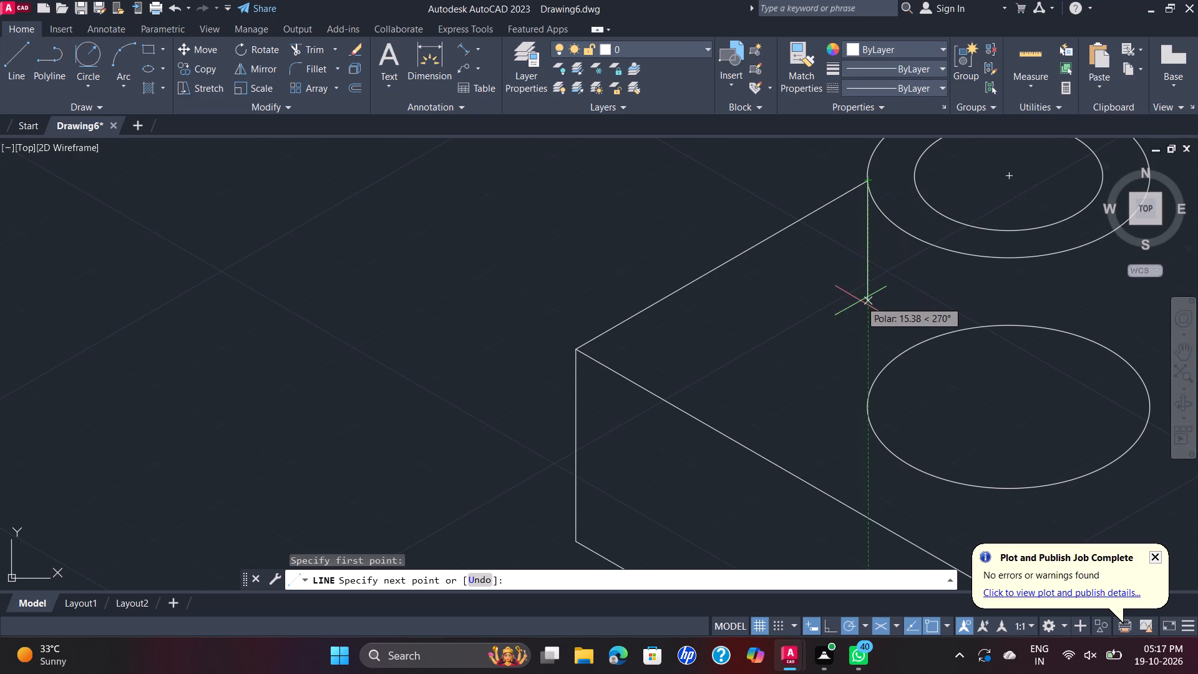
{"action": "left_click", "coordinate": [867, 408]}
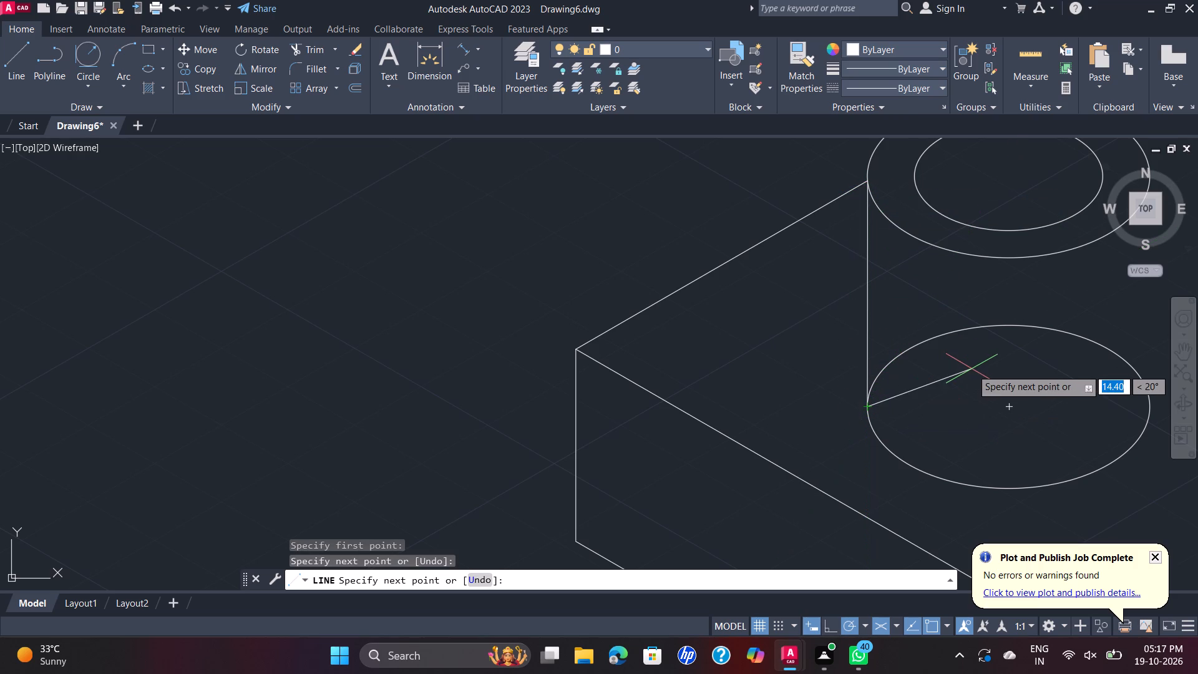
{"action": "key", "text": "Escape"}
Draw an isocircle of radius 70 on the right isoplane, centred in the empty space beyond the block's far end.
{"action": "scroll", "coordinate": [1027, 358], "scroll_direction": "down", "scroll_amount": 1}
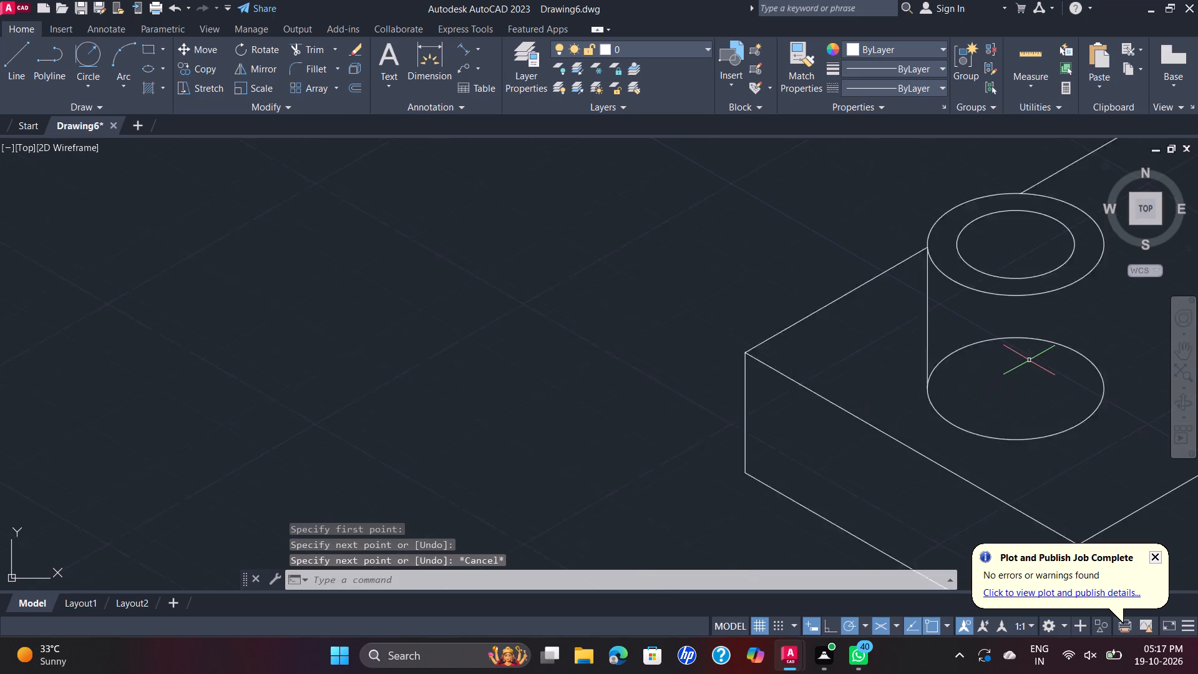
{"action": "scroll", "coordinate": [1029, 360], "scroll_direction": "down", "scroll_amount": 1}
{"action": "middle_click_drag", "start_coordinate": [1021, 363], "coordinate": [628, 315]}
{"action": "scroll", "coordinate": [791, 247], "scroll_direction": "down", "scroll_amount": 1}
{"action": "middle_click_drag", "start_coordinate": [790, 248], "coordinate": [765, 309]}
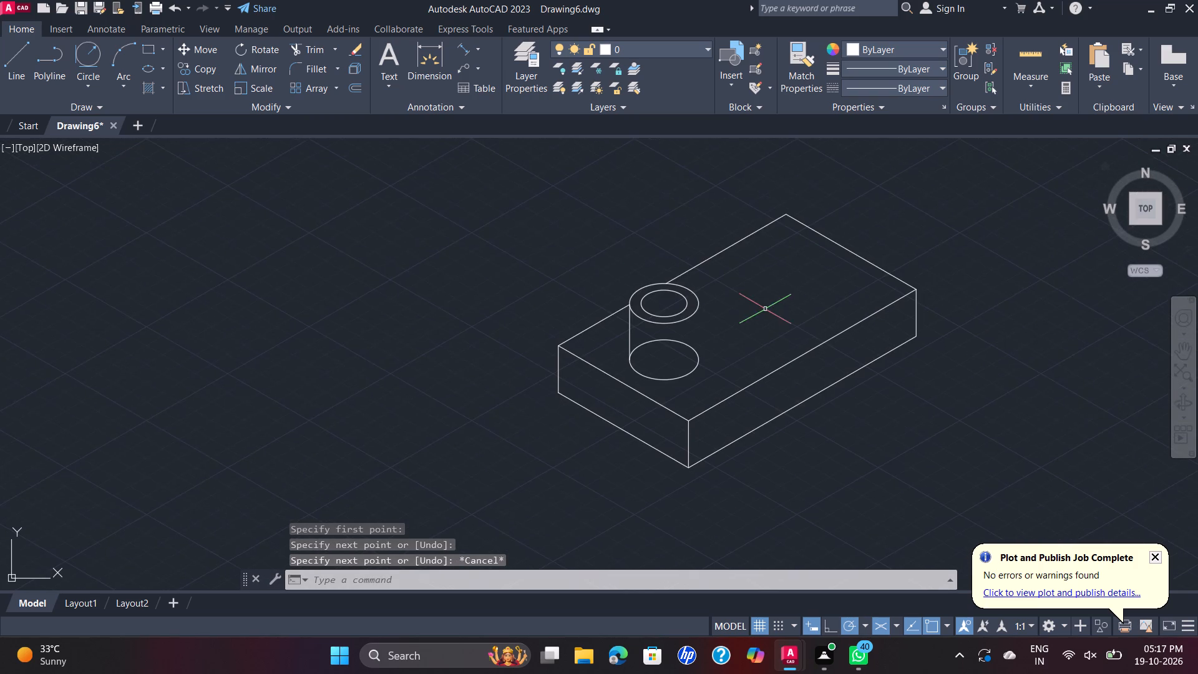
{"action": "scroll", "coordinate": [762, 307], "scroll_direction": "up", "scroll_amount": 1}
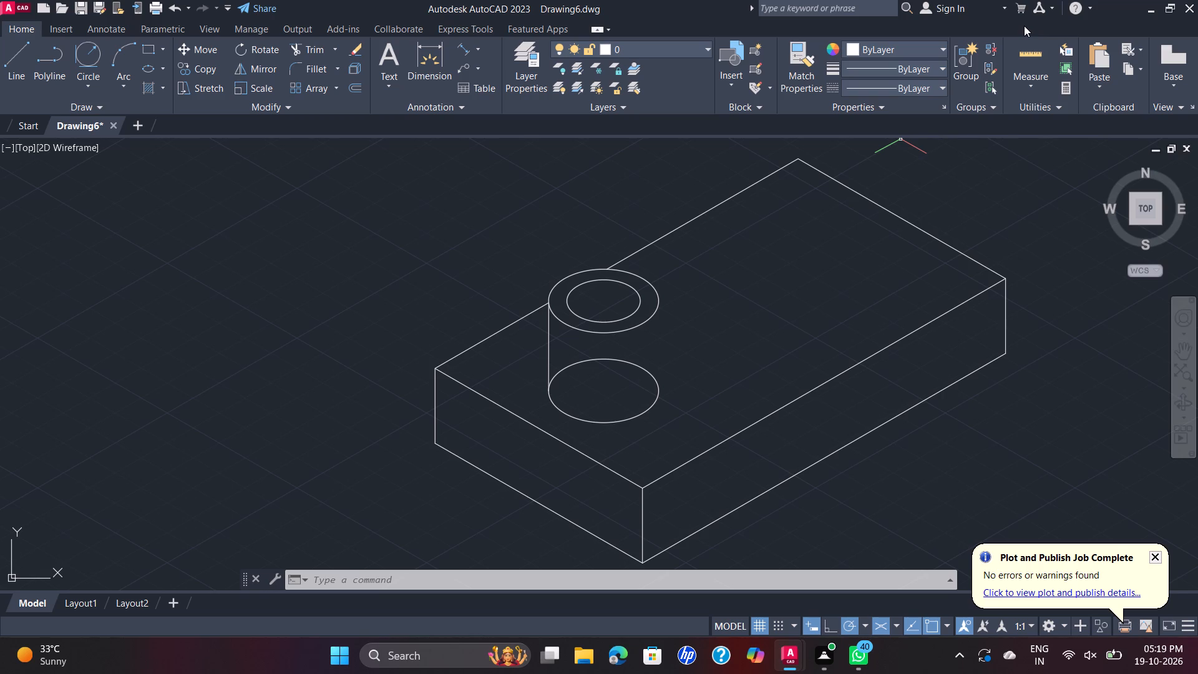
{"action": "middle_click_drag", "start_coordinate": [1019, 305], "coordinate": [699, 391]}
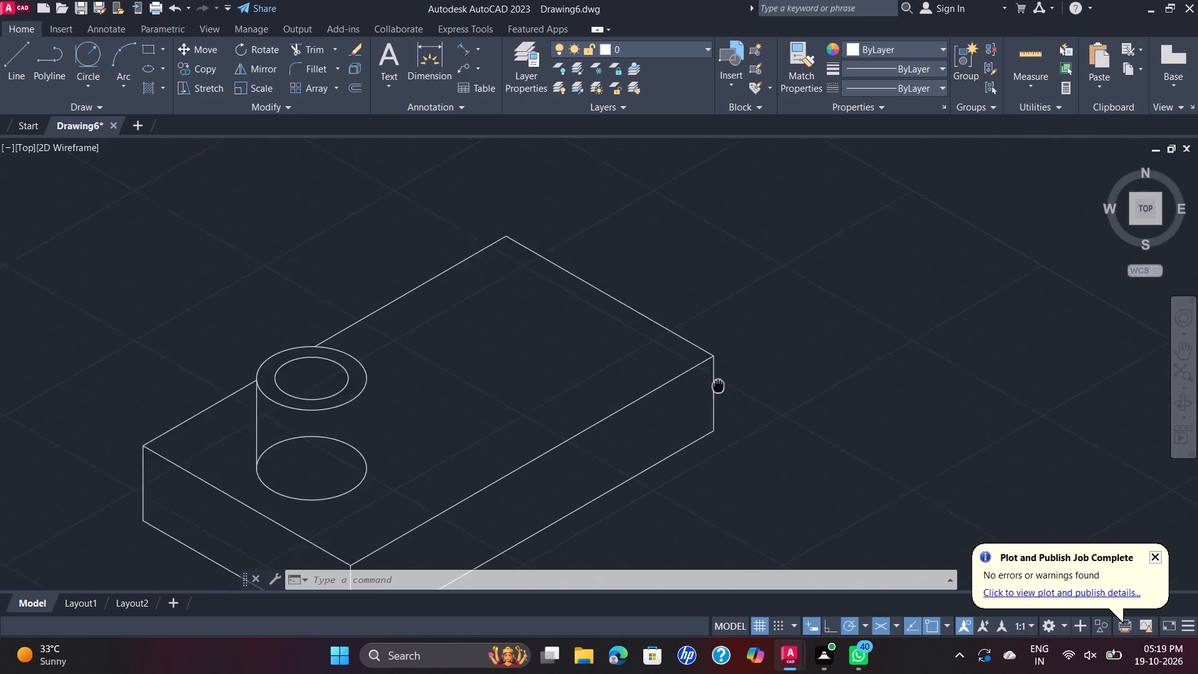
{"action": "middle_click_drag", "start_coordinate": [699, 391], "coordinate": [796, 336]}
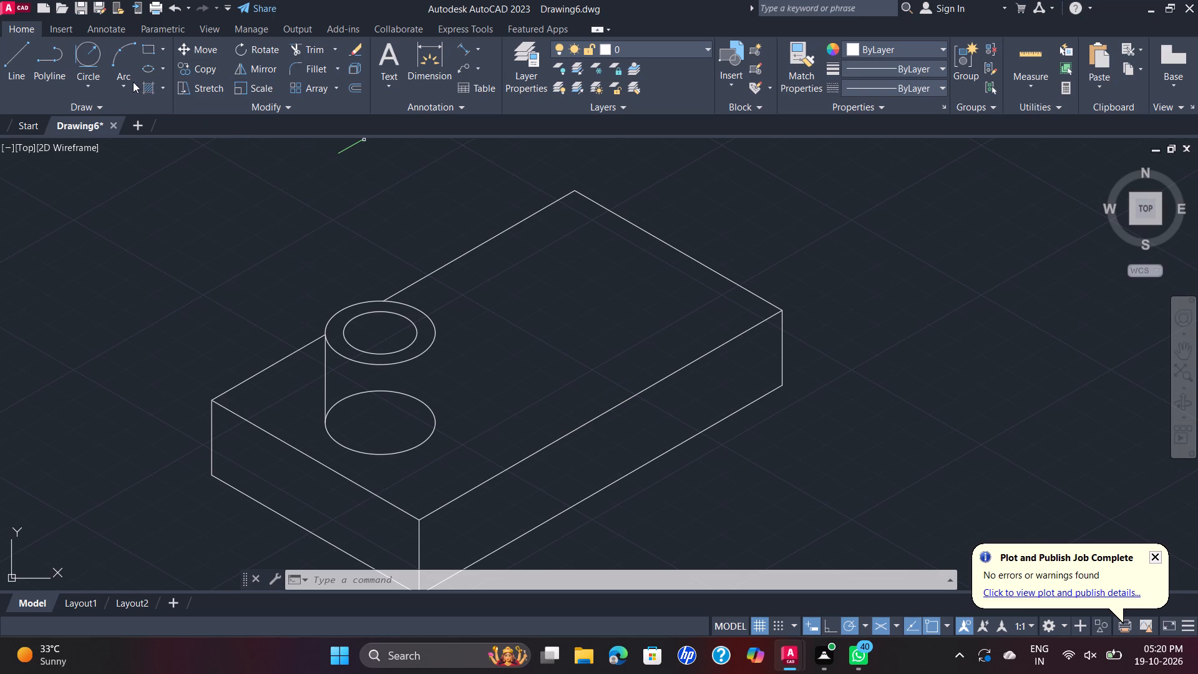
{"action": "left_click", "coordinate": [160, 71]}
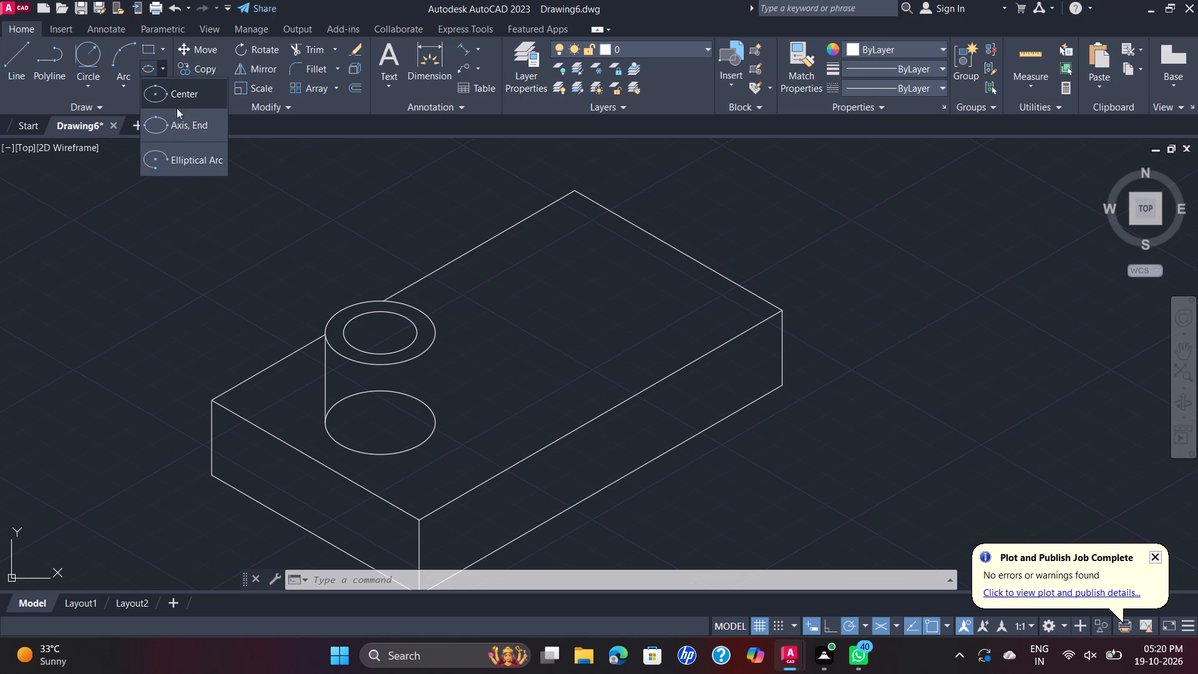
{"action": "left_click", "coordinate": [182, 118]}
{"action": "left_click", "coordinate": [656, 574]}
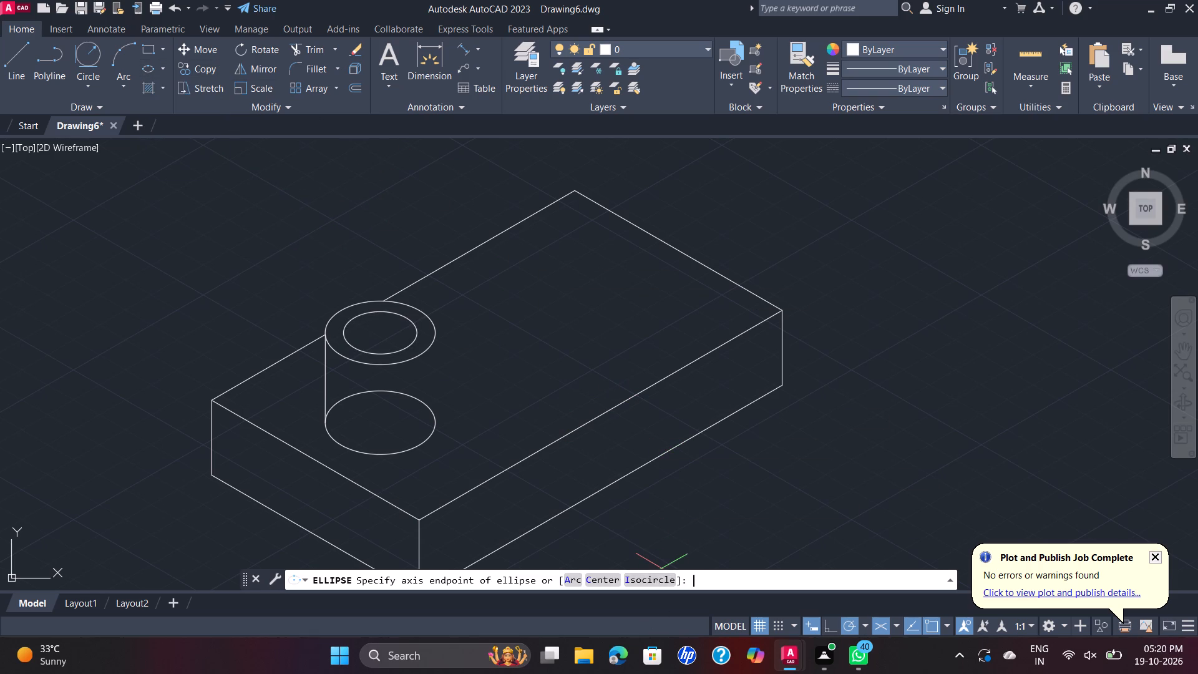
{"action": "middle_click_drag", "start_coordinate": [950, 288], "coordinate": [740, 351]}
{"action": "scroll", "coordinate": [948, 289], "scroll_direction": "down", "scroll_amount": 1}
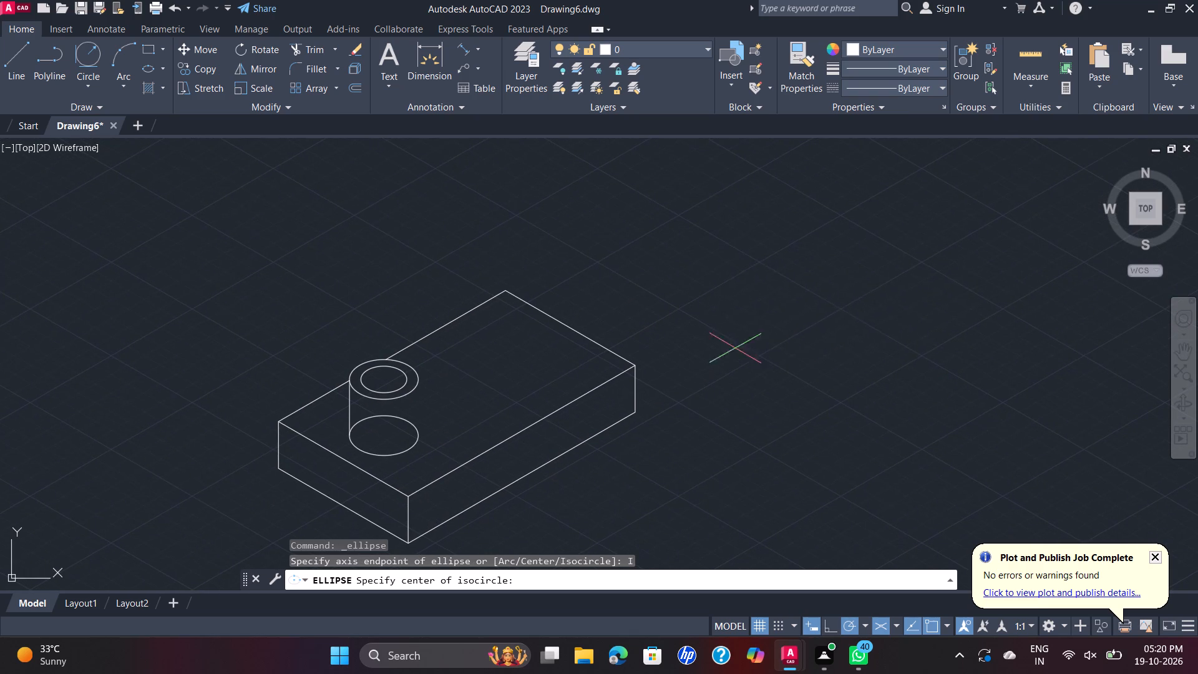
{"action": "left_click", "coordinate": [762, 267]}
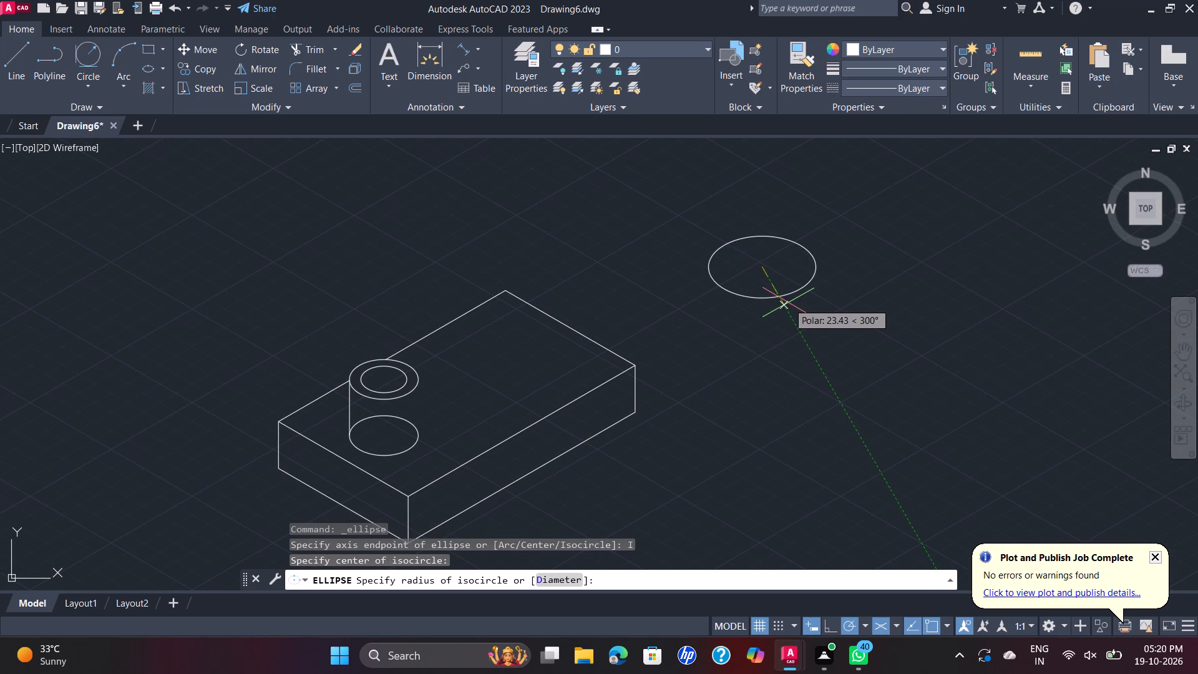
{"action": "key", "text": "F5"}
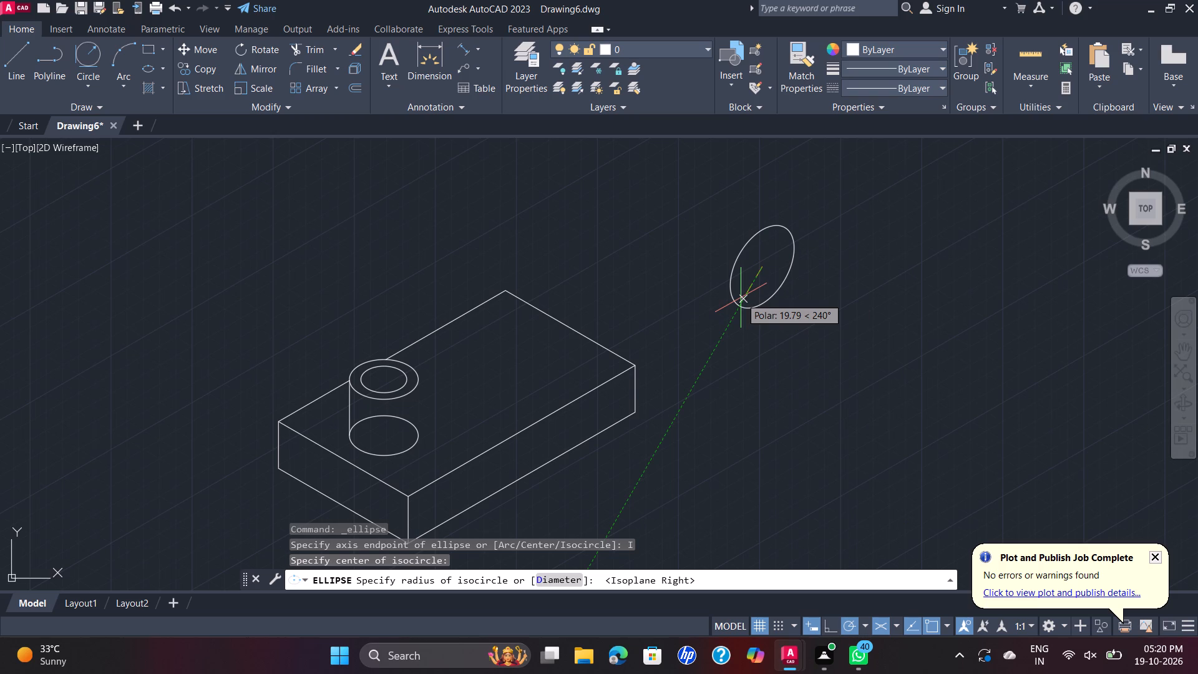
{"action": "key", "text": "7"}
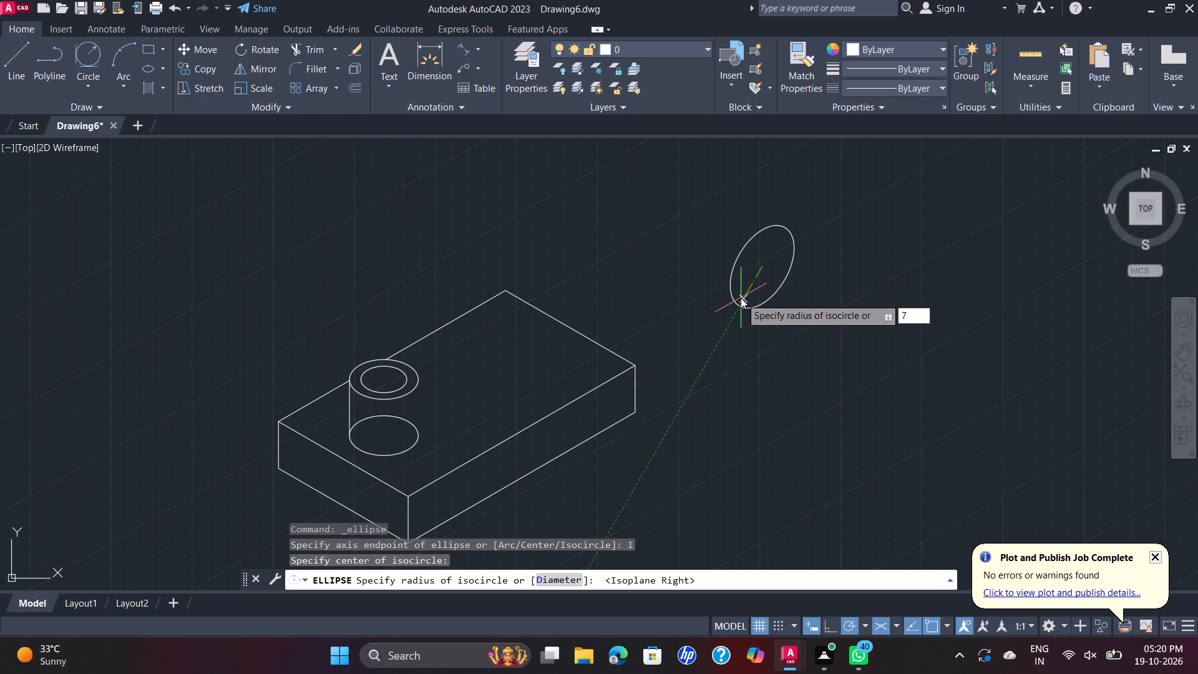
{"action": "key", "text": "0"}
{"action": "key", "text": "Return"}
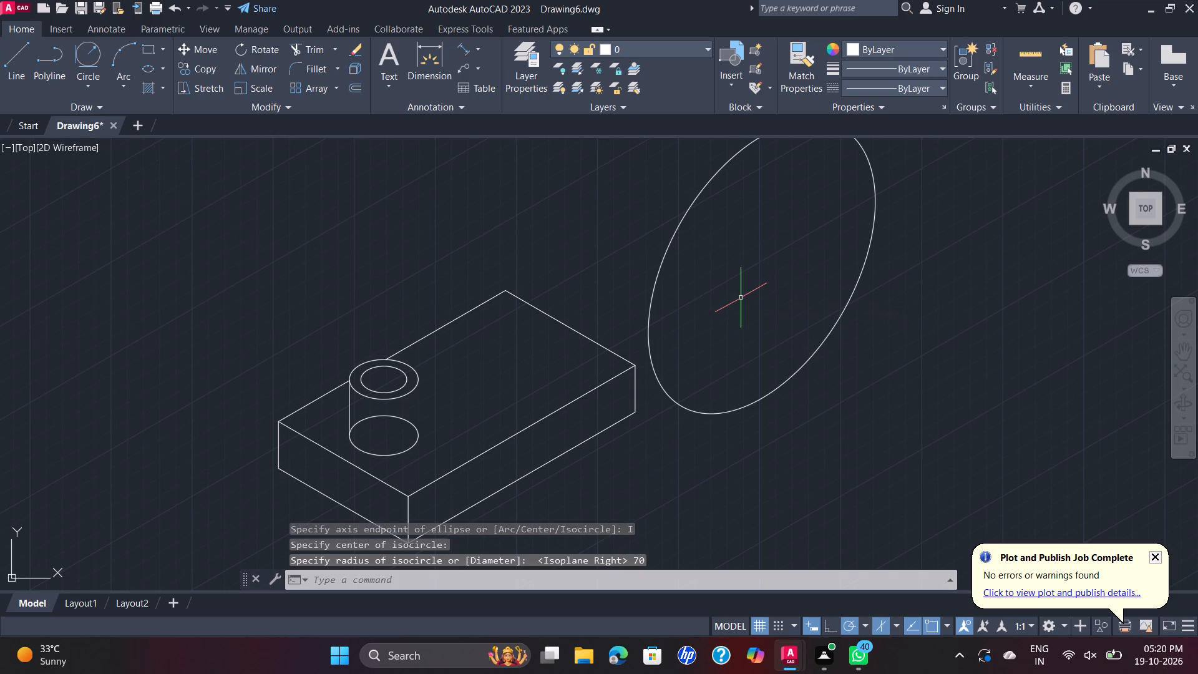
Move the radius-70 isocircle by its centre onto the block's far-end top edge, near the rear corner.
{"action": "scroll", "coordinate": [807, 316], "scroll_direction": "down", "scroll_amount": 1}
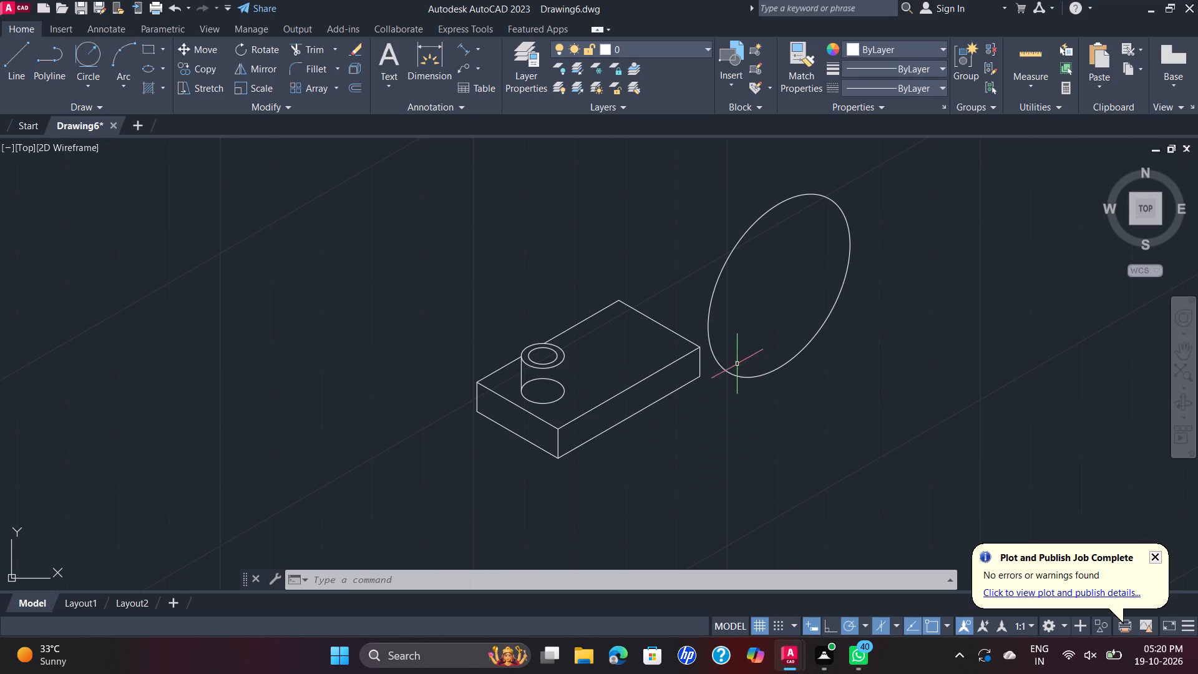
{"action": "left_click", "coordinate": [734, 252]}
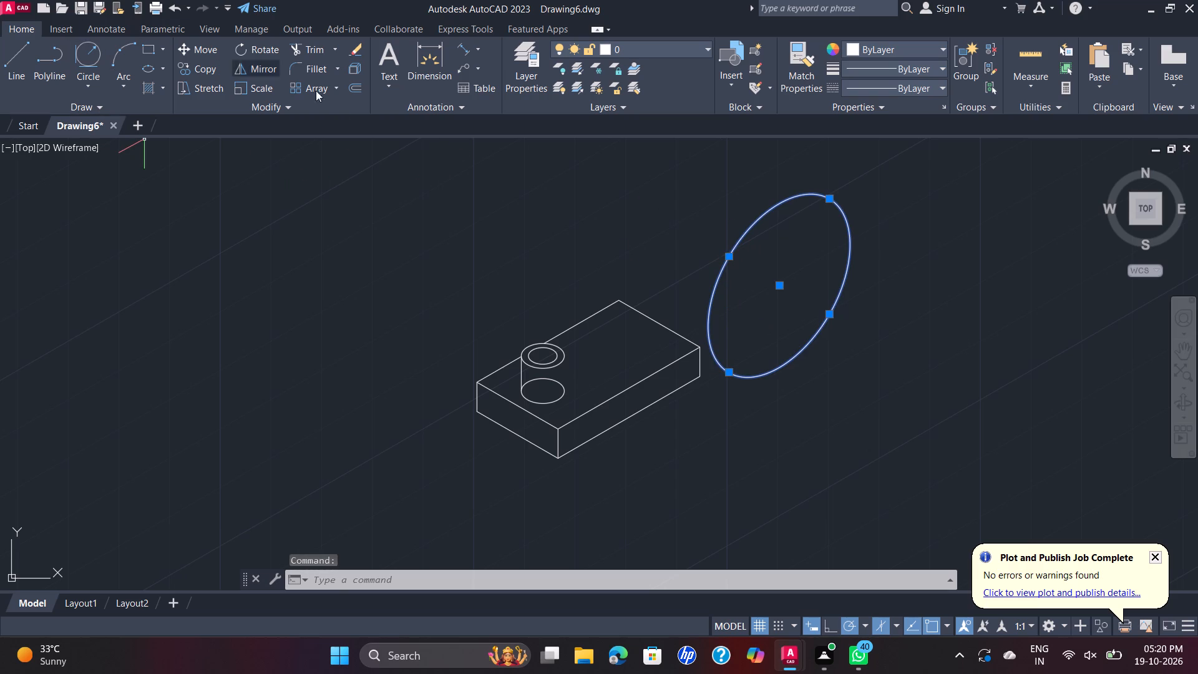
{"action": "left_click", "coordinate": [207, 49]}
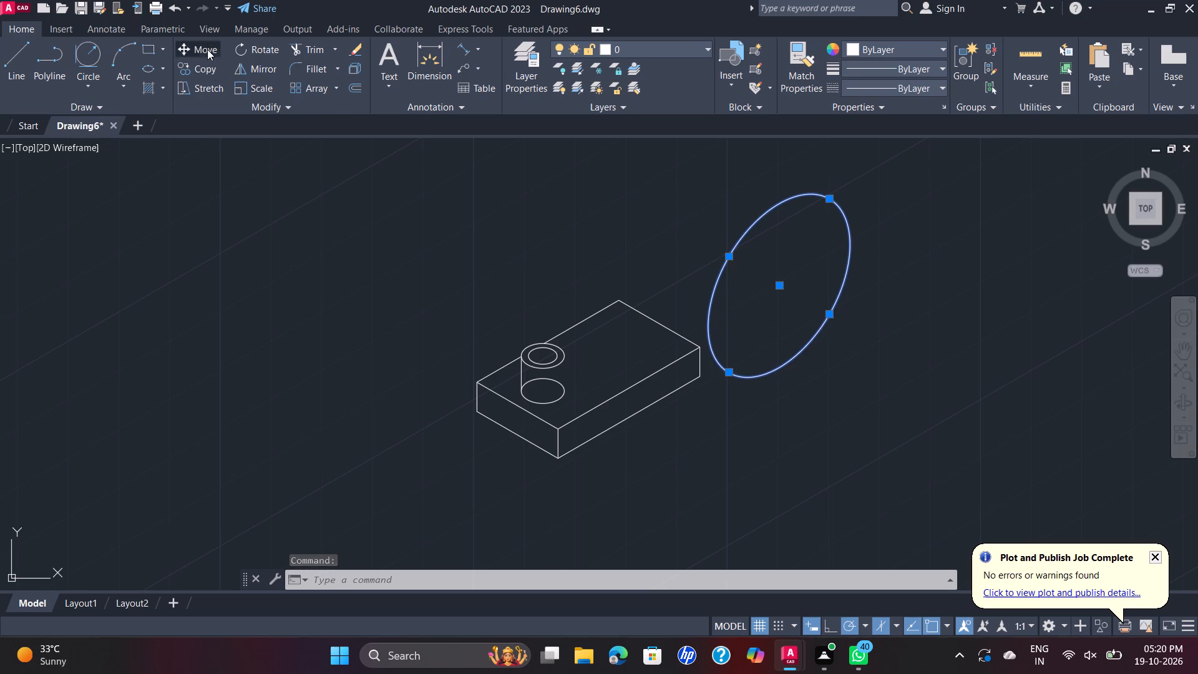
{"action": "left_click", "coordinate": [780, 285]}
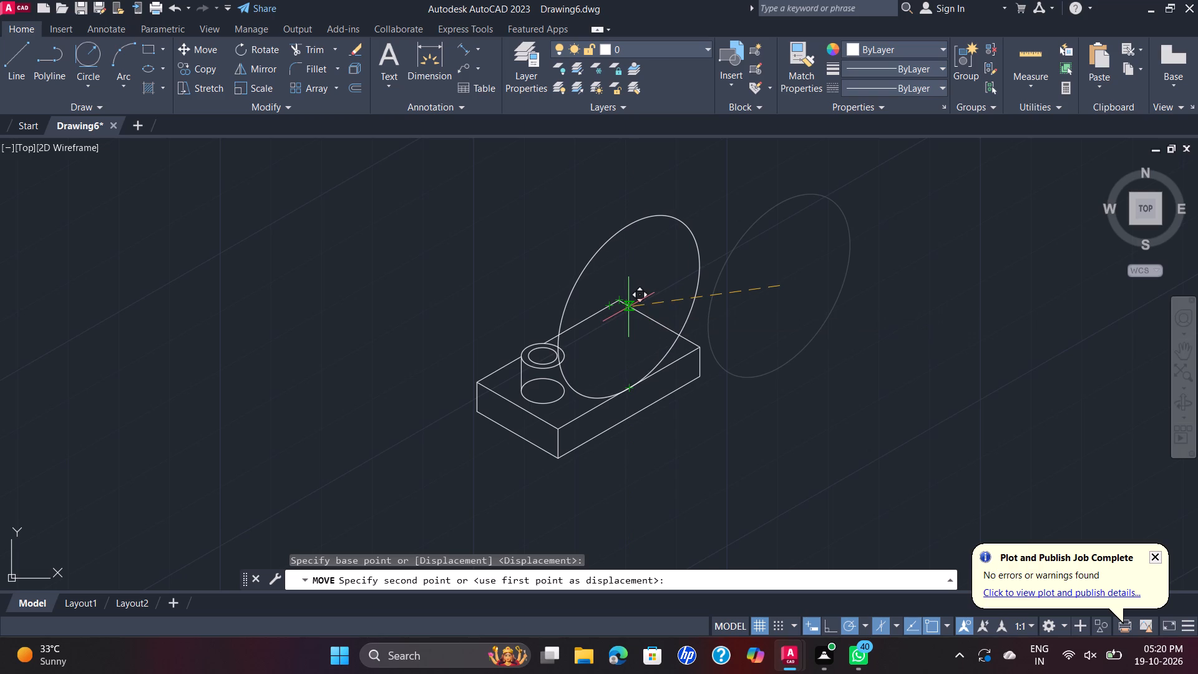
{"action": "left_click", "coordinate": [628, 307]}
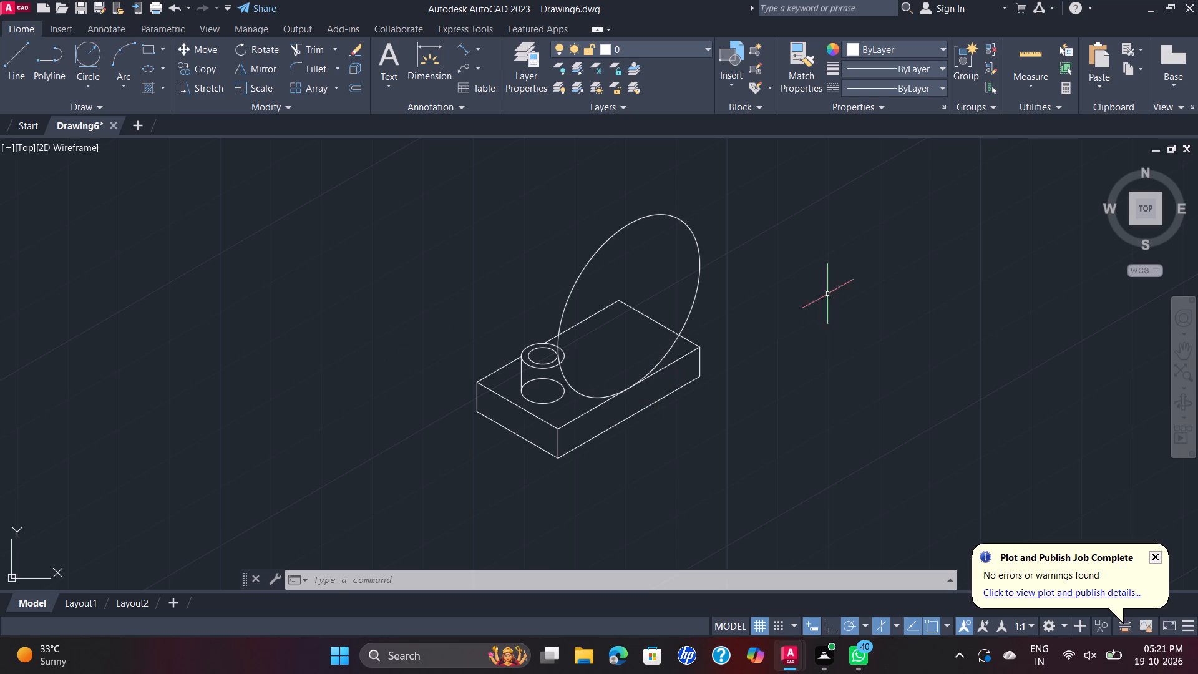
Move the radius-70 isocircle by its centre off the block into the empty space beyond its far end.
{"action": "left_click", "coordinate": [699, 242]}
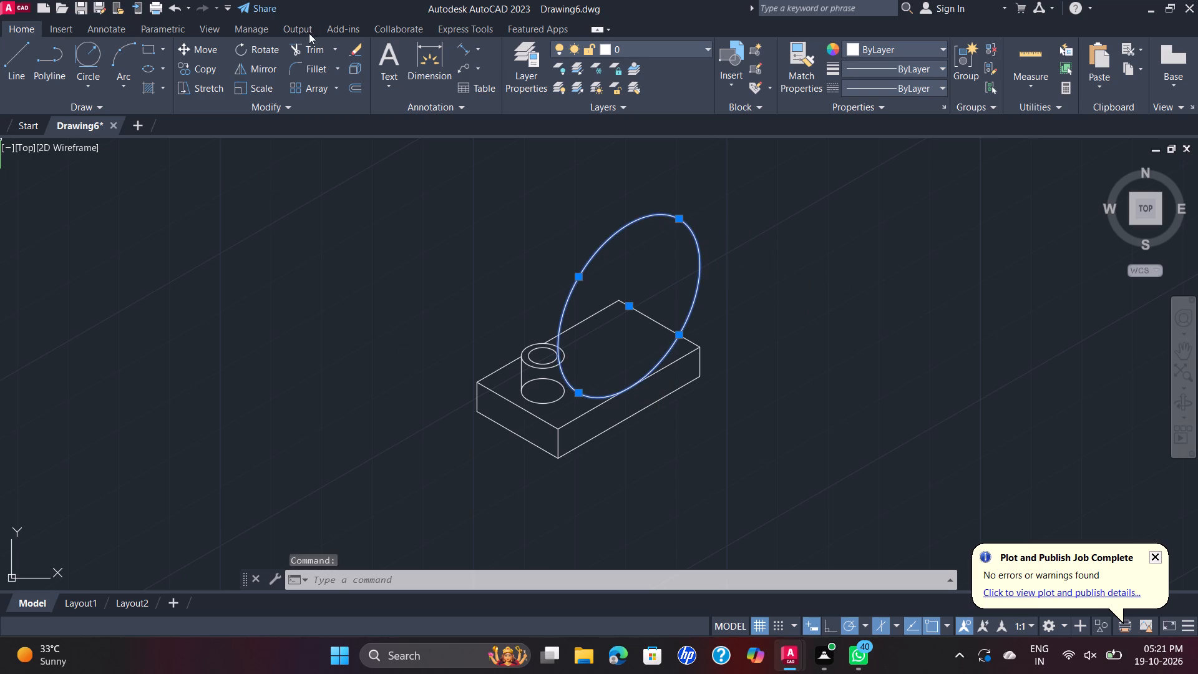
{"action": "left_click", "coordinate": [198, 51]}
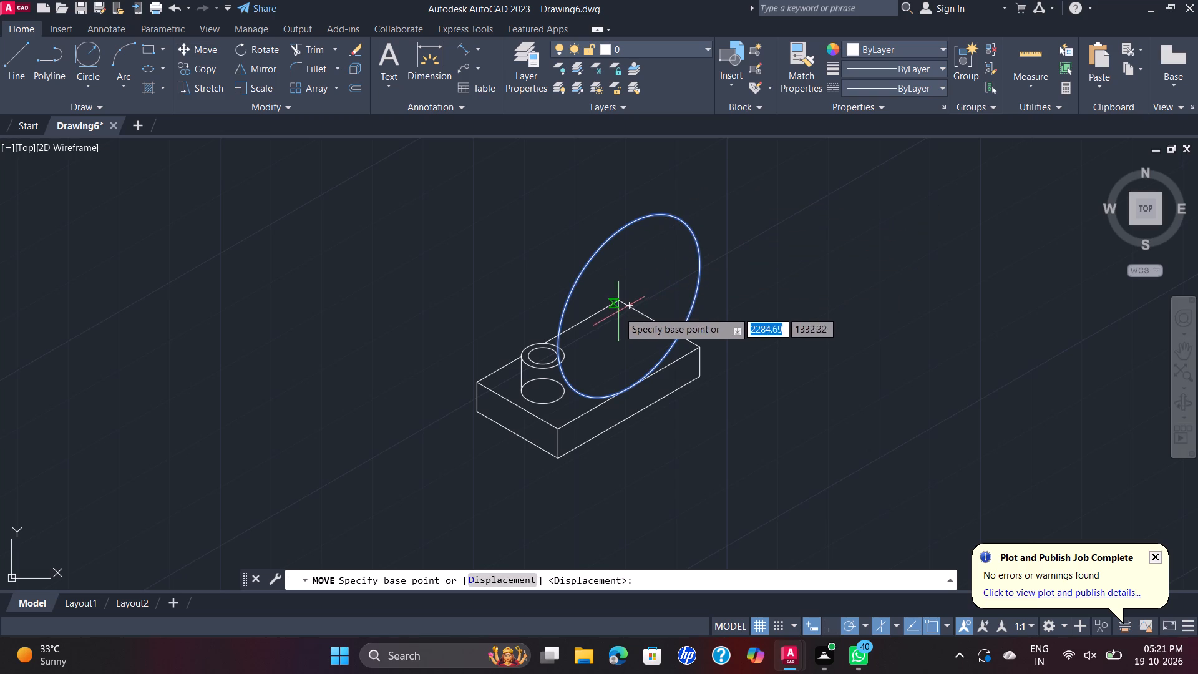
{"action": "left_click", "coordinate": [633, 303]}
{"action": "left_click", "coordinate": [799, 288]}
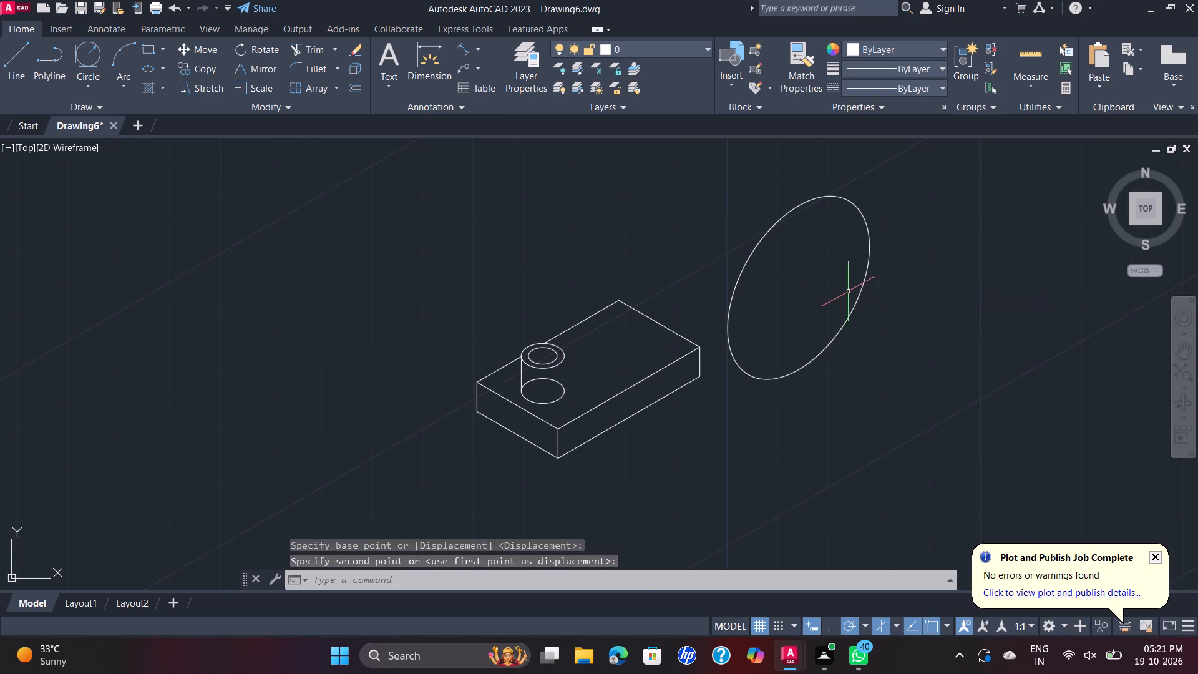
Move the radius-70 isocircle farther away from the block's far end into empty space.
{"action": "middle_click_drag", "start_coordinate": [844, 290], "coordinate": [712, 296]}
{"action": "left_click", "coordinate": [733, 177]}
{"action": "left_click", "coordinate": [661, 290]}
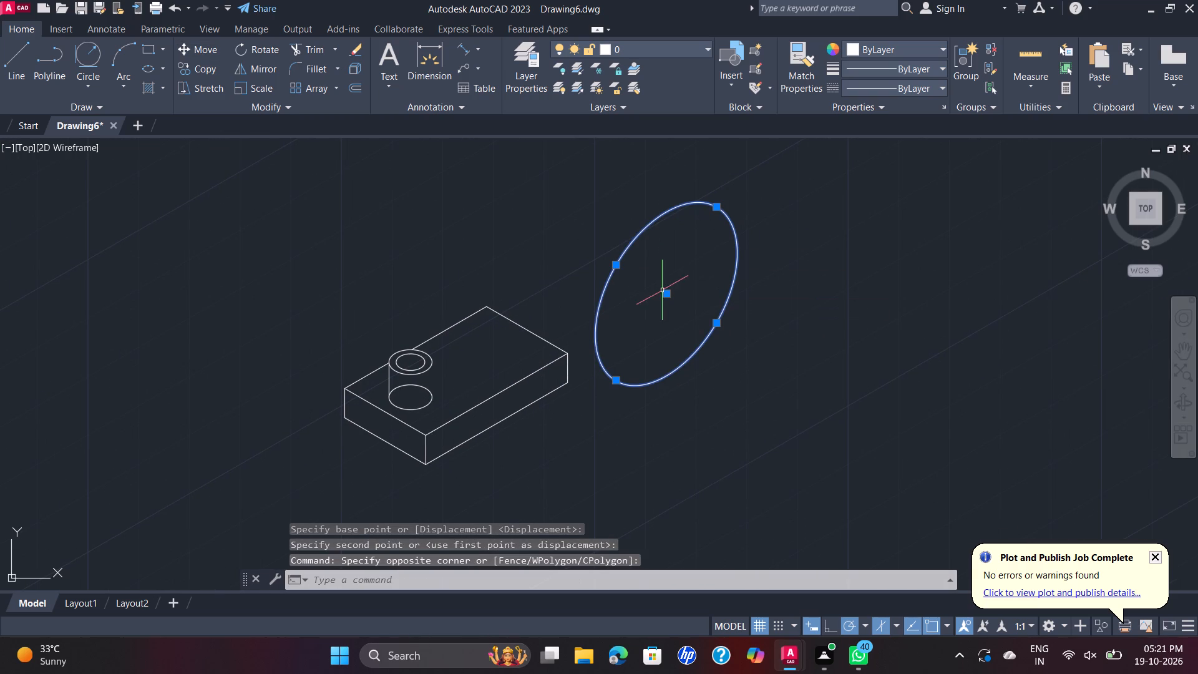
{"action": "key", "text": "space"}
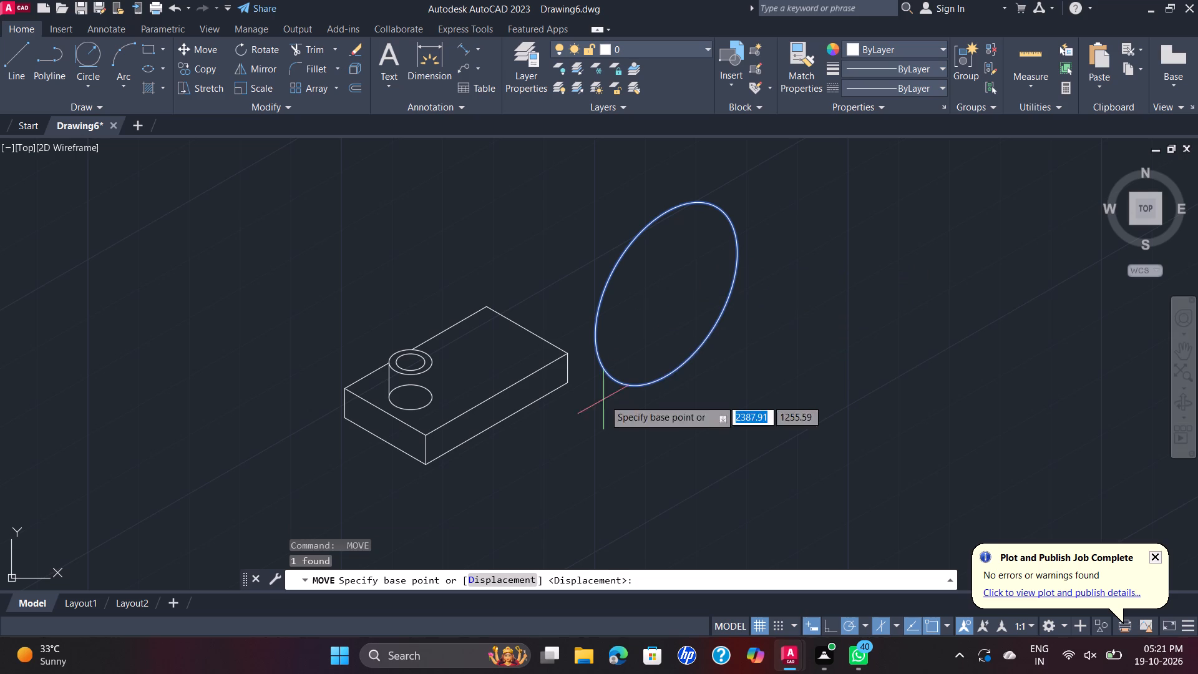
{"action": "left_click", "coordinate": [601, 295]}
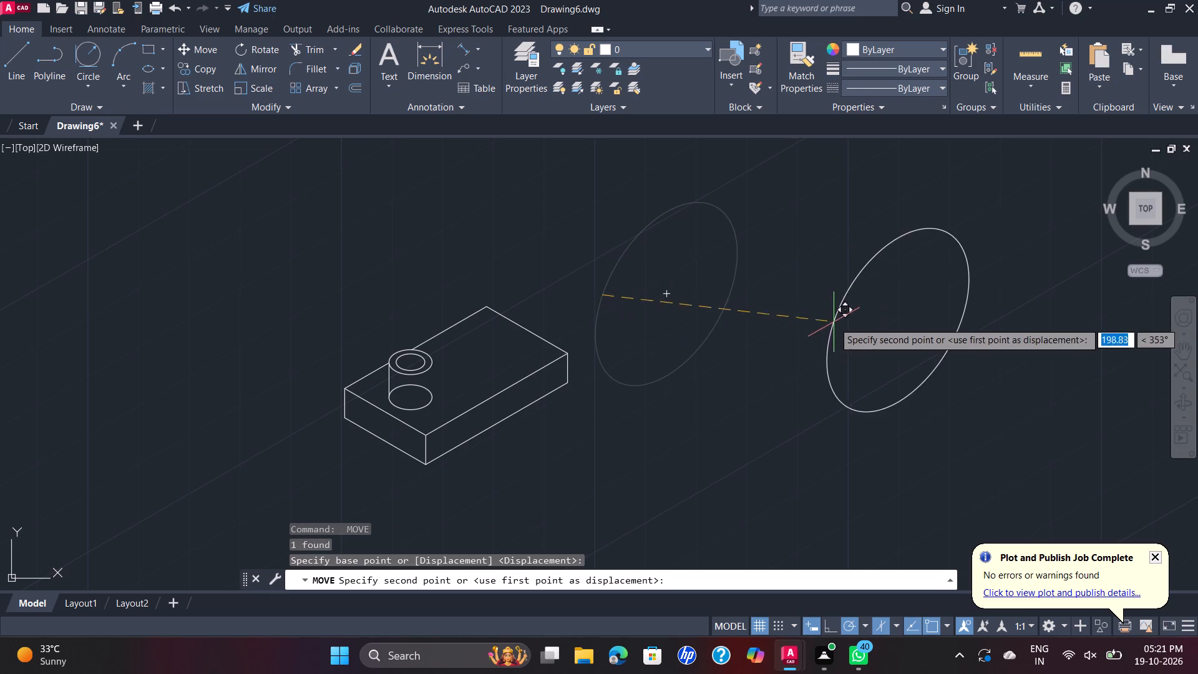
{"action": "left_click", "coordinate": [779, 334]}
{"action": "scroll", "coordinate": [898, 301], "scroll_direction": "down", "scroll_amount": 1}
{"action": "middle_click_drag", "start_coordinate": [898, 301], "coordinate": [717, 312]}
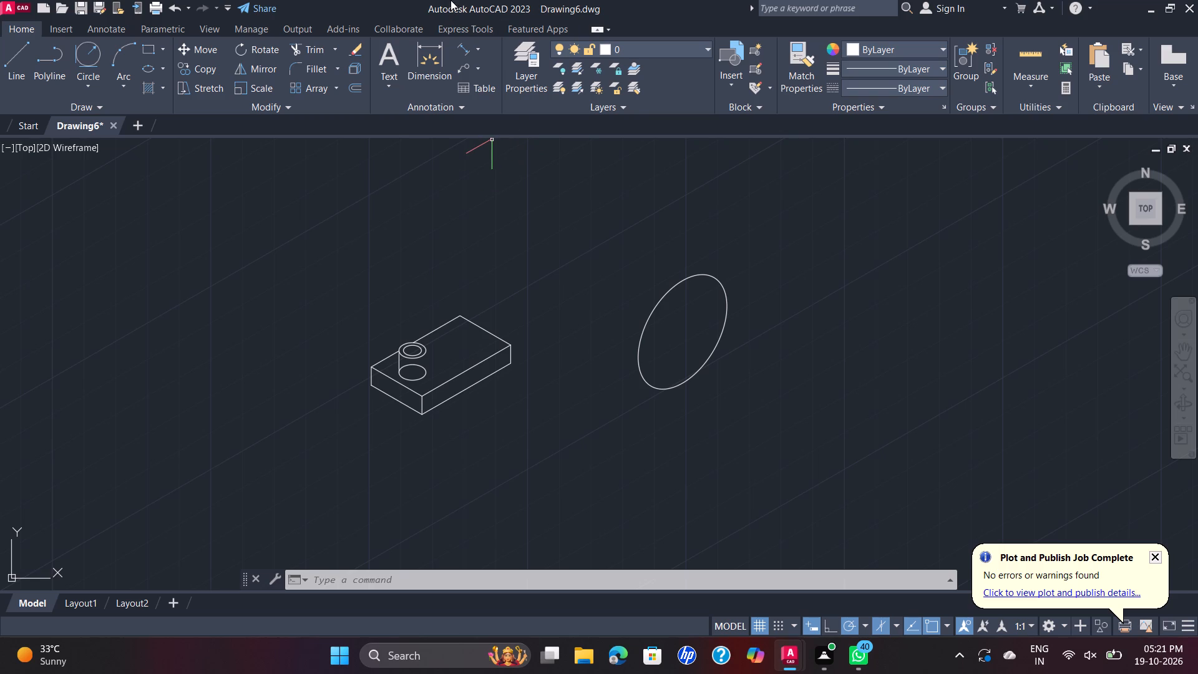
Draw an open three-line profile beyond the isocircle: 140 straight up, 30 back toward the isocircle at about 218°, and 140 straight down.
{"action": "left_click", "coordinate": [470, 7]}
{"action": "left_click", "coordinate": [14, 53]}
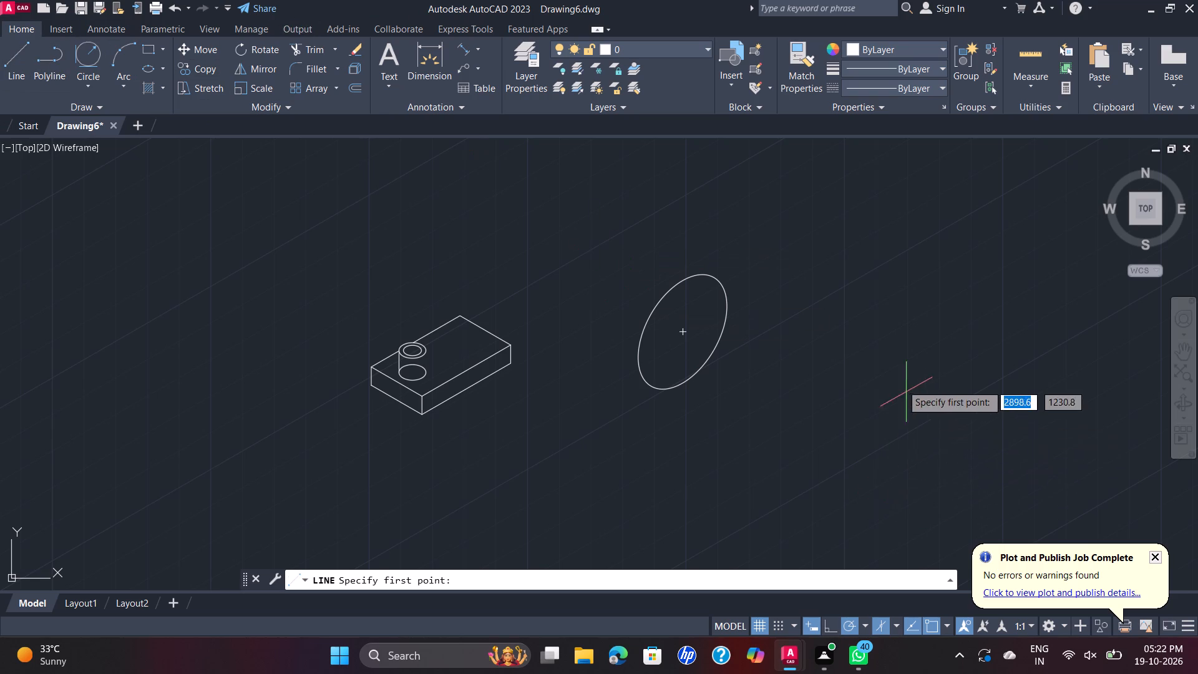
{"action": "left_click", "coordinate": [920, 320]}
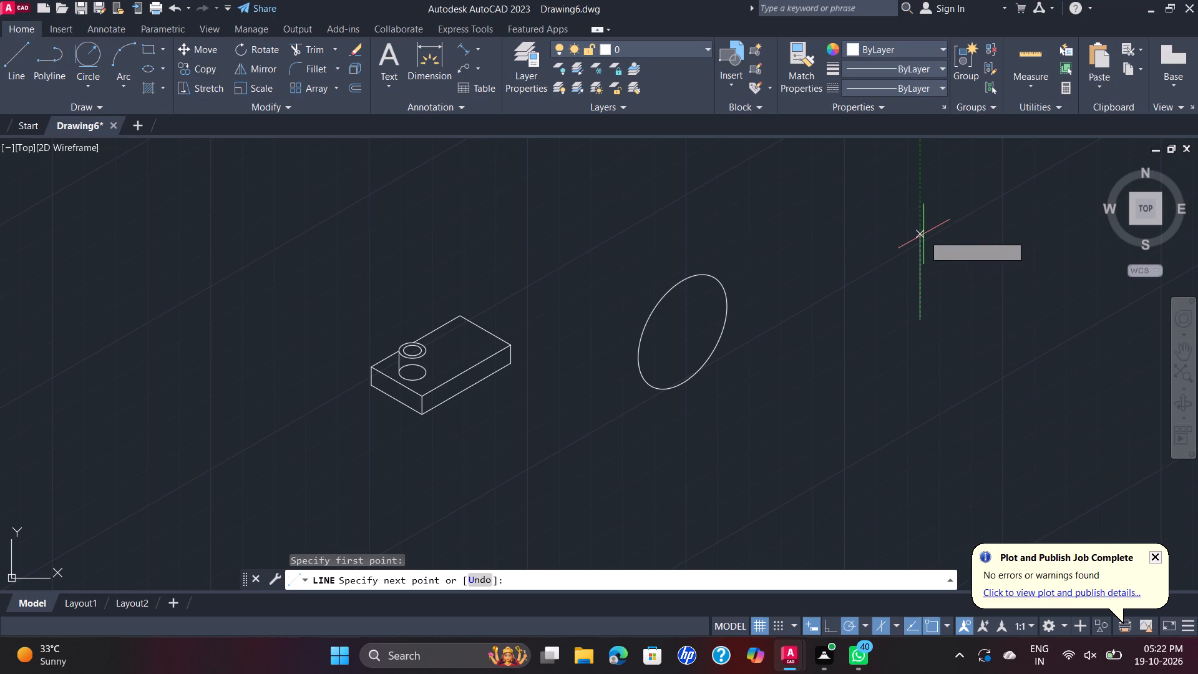
{"action": "type", "text": "14"}
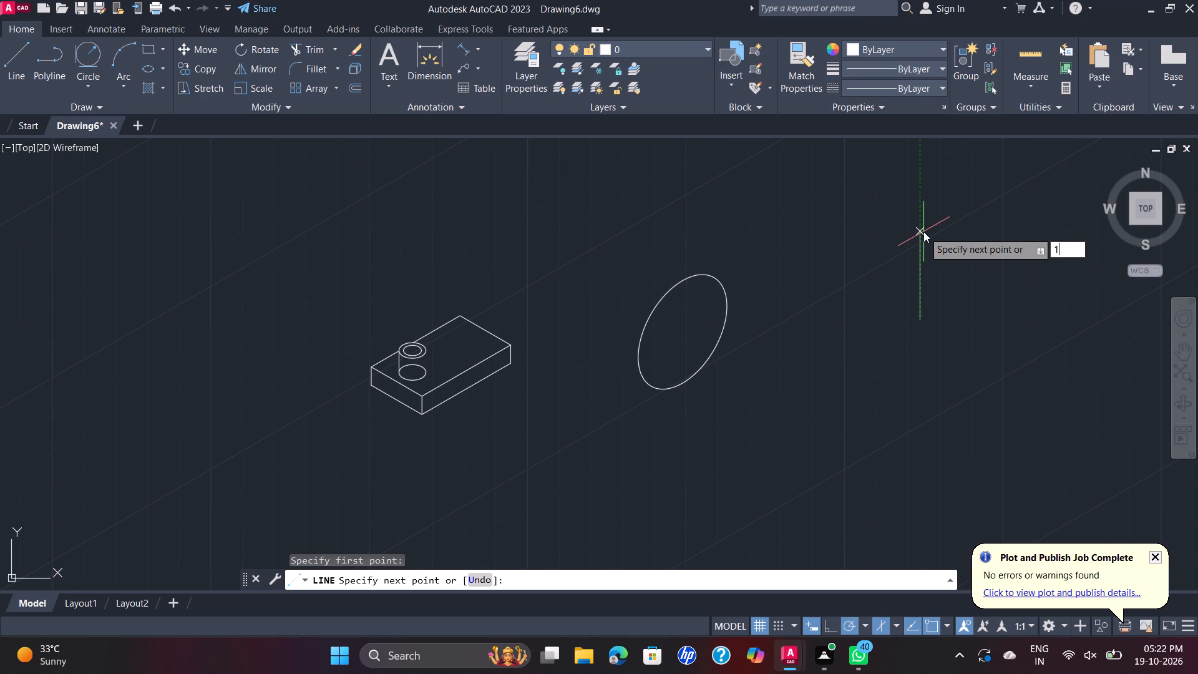
{"action": "key", "text": "0"}
{"action": "key", "text": "Return"}
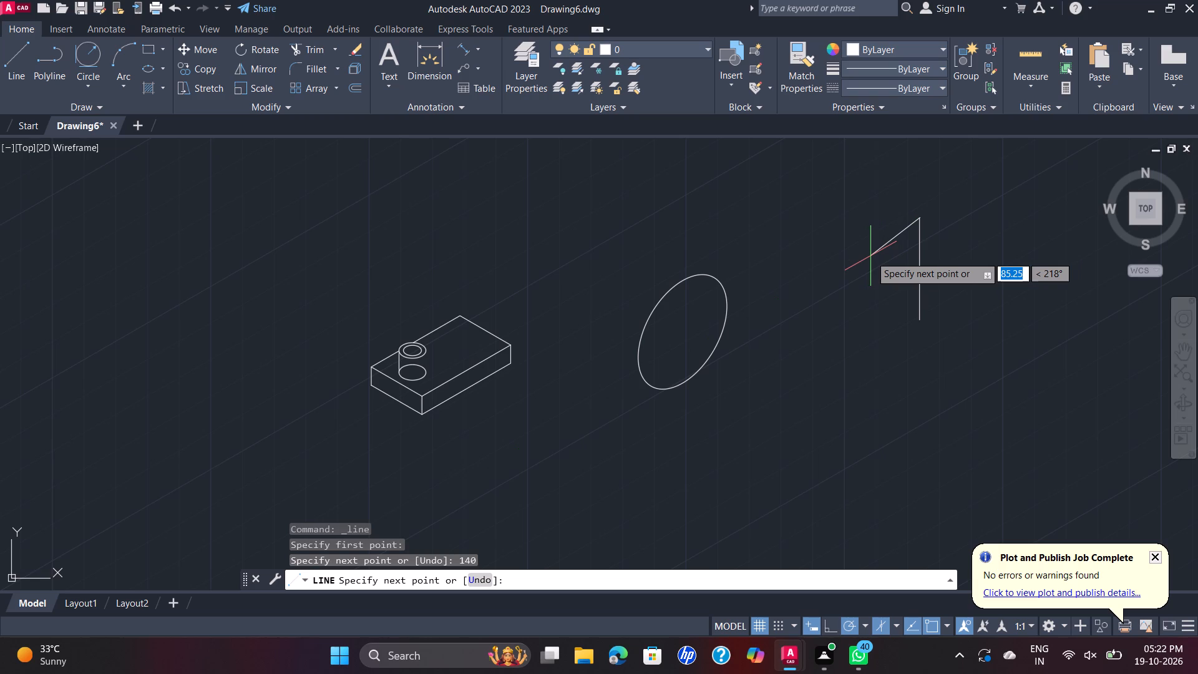
{"action": "type", "text": "30"}
{"action": "key", "text": "Return"}
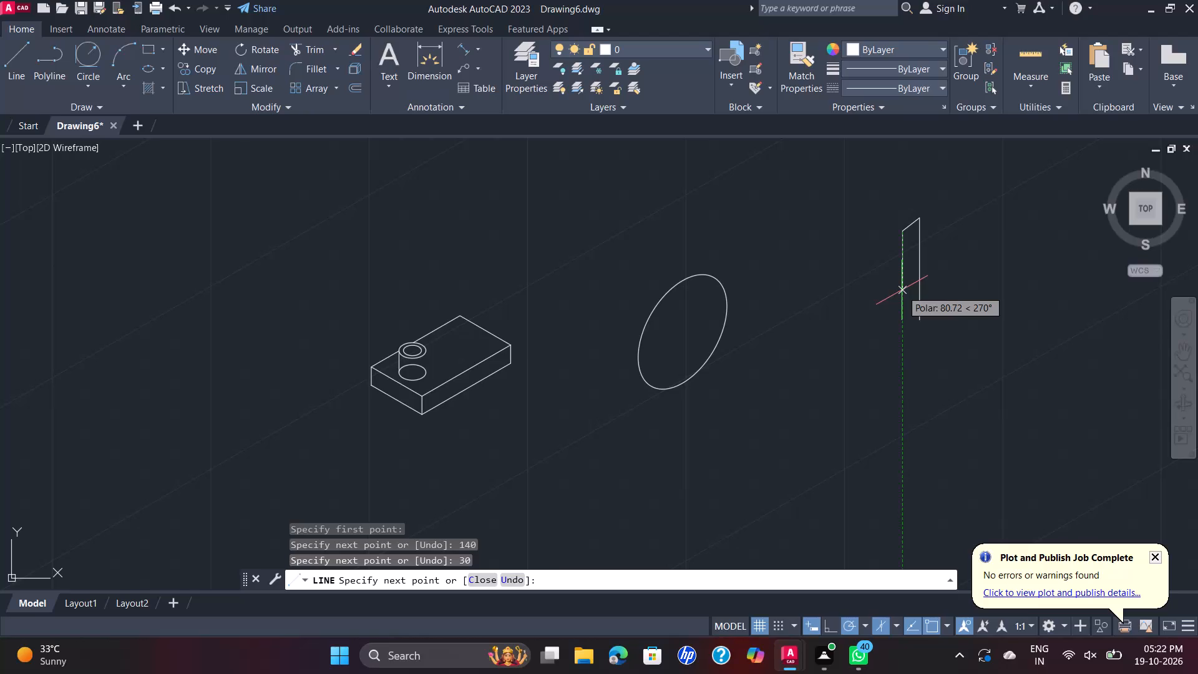
{"action": "type", "text": "140"}
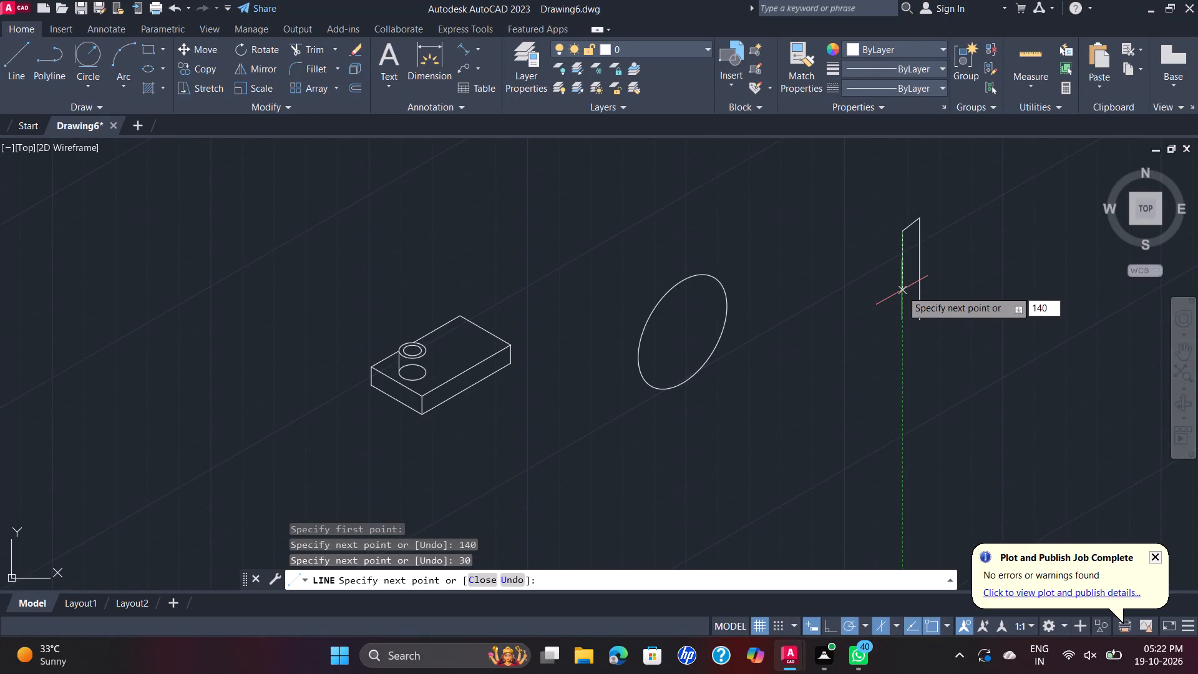
{"action": "key", "text": "Return"}
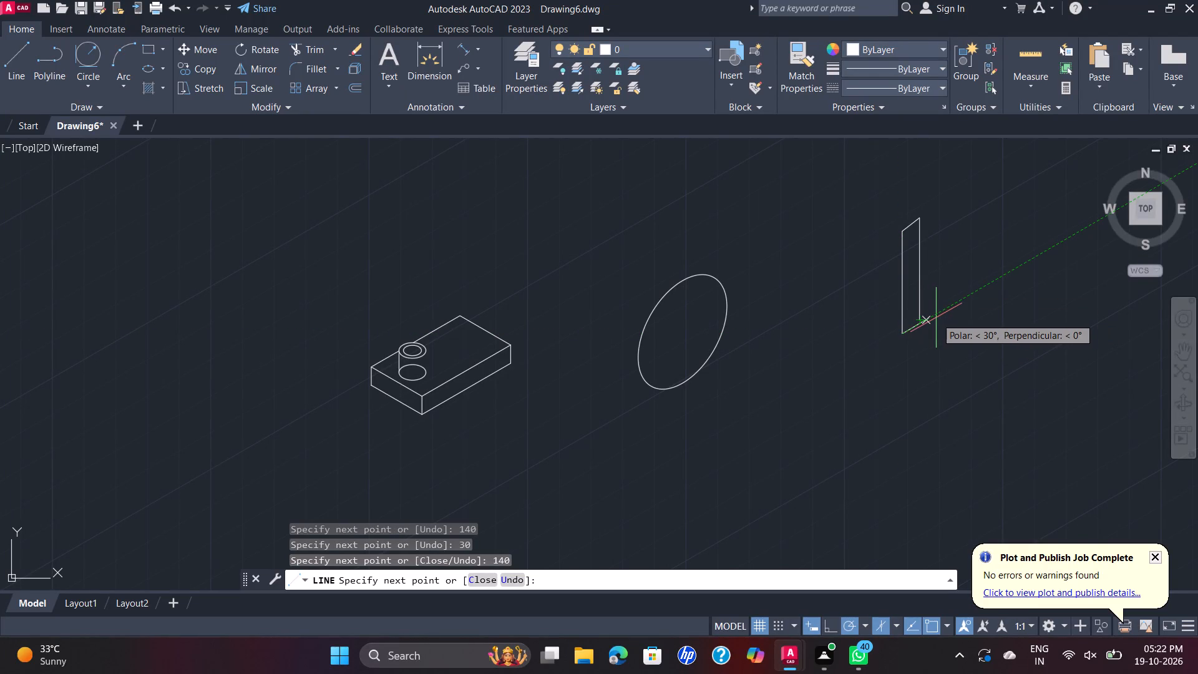
{"action": "scroll", "coordinate": [913, 330], "scroll_direction": "up", "scroll_amount": 2}
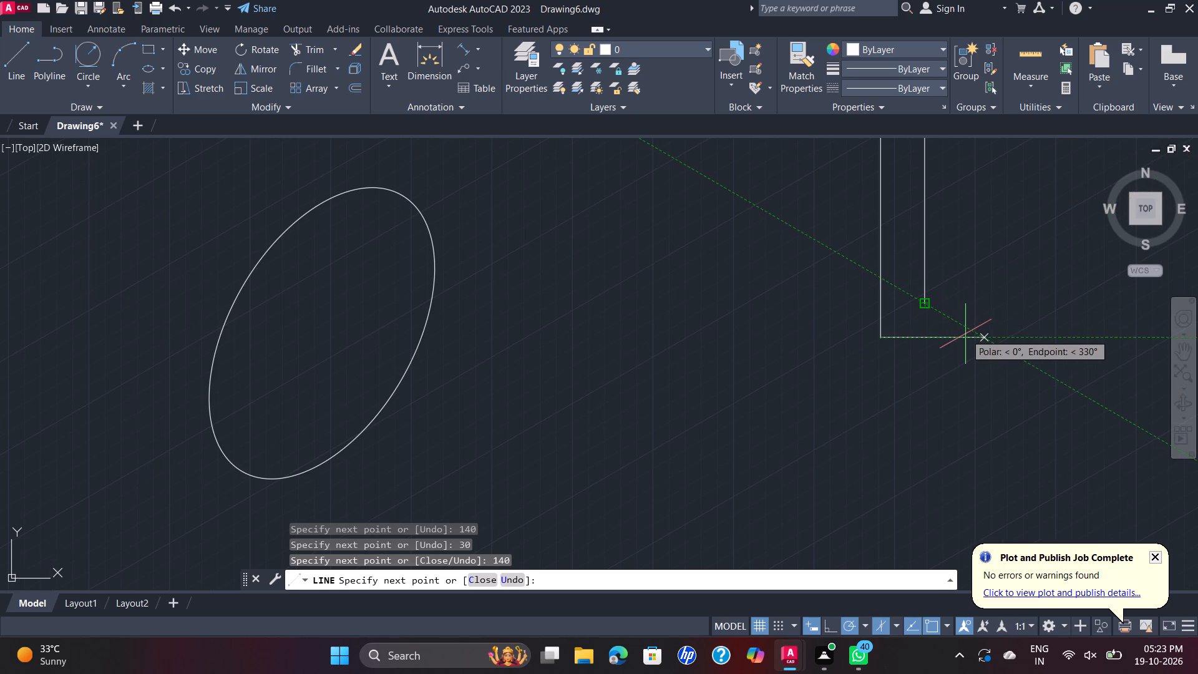
{"action": "scroll", "coordinate": [965, 331], "scroll_direction": "down", "scroll_amount": 2}
{"action": "middle_click_drag", "start_coordinate": [965, 326], "coordinate": [945, 371]}
{"action": "scroll", "coordinate": [943, 371], "scroll_direction": "down", "scroll_amount": 1}
{"action": "scroll", "coordinate": [937, 321], "scroll_direction": "up", "scroll_amount": 2}
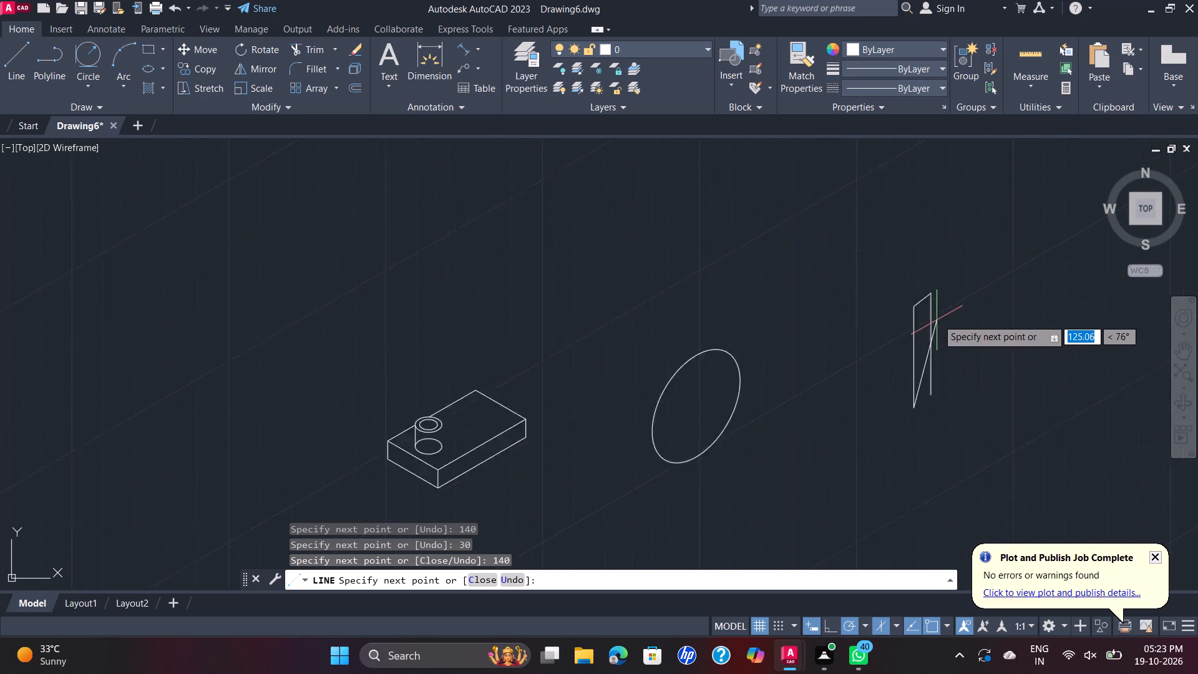
{"action": "scroll", "coordinate": [937, 319], "scroll_direction": "up", "scroll_amount": 1}
{"action": "scroll", "coordinate": [870, 268], "scroll_direction": "up", "scroll_amount": 3}
{"action": "scroll", "coordinate": [939, 297], "scroll_direction": "down", "scroll_amount": 3}
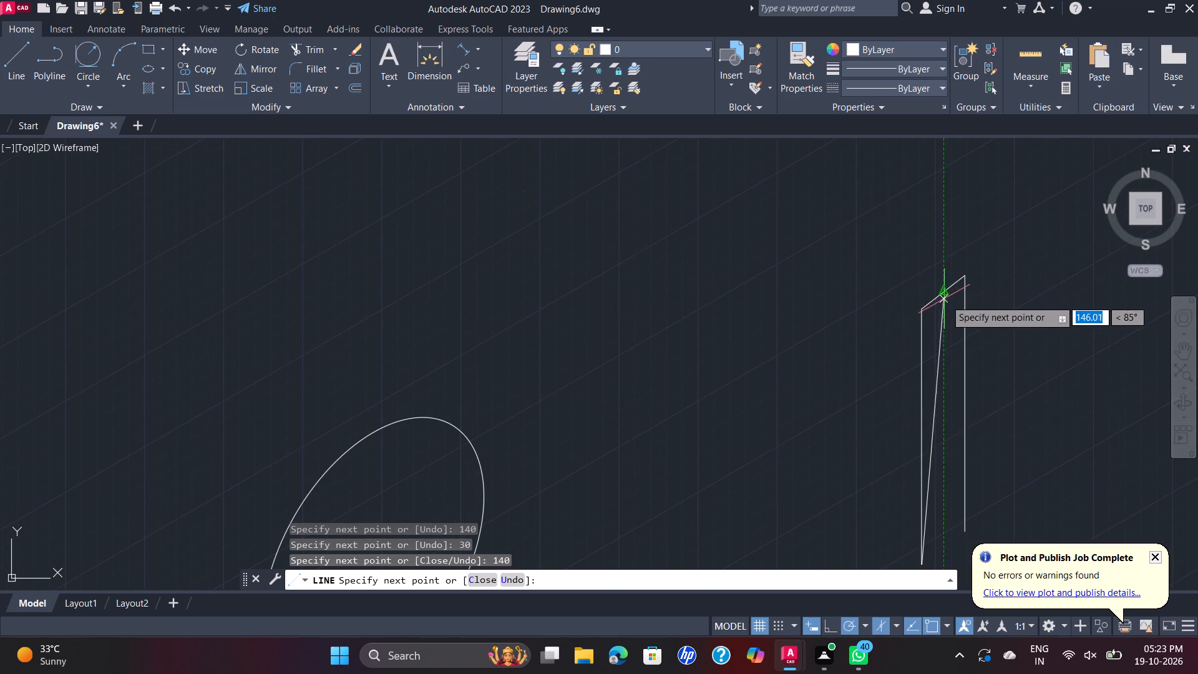
{"action": "scroll", "coordinate": [945, 305], "scroll_direction": "down", "scroll_amount": 2}
{"action": "middle_click_drag", "start_coordinate": [943, 308], "coordinate": [936, 278]}
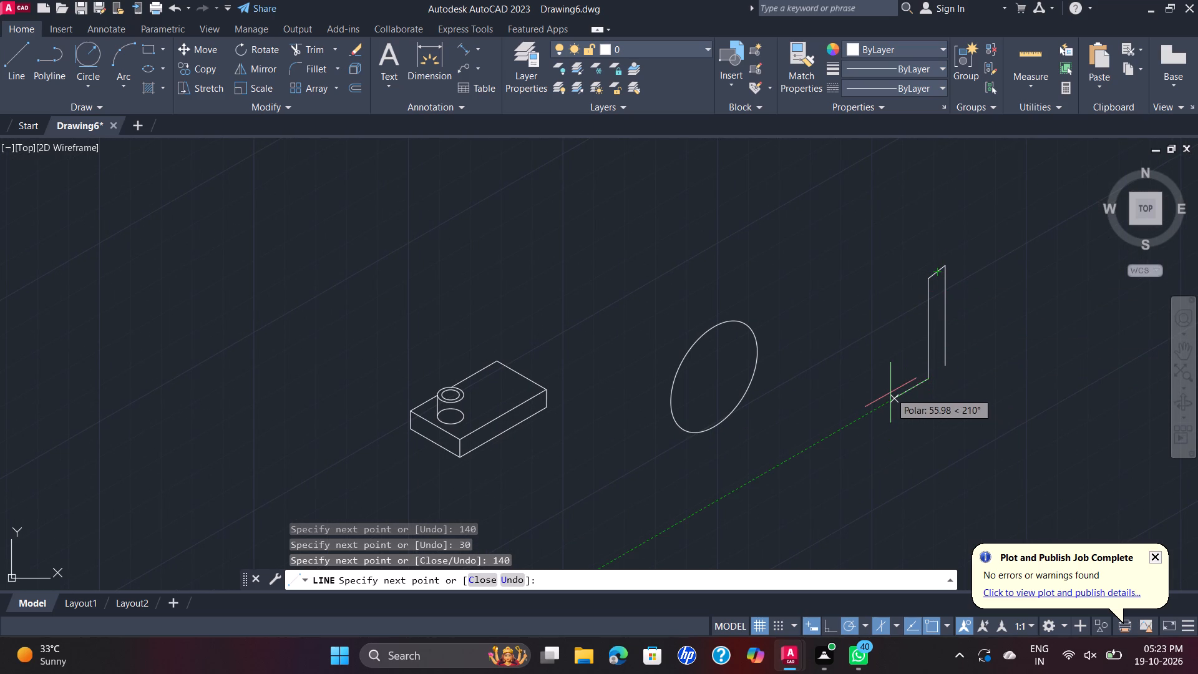
{"action": "key", "text": "Escape"}
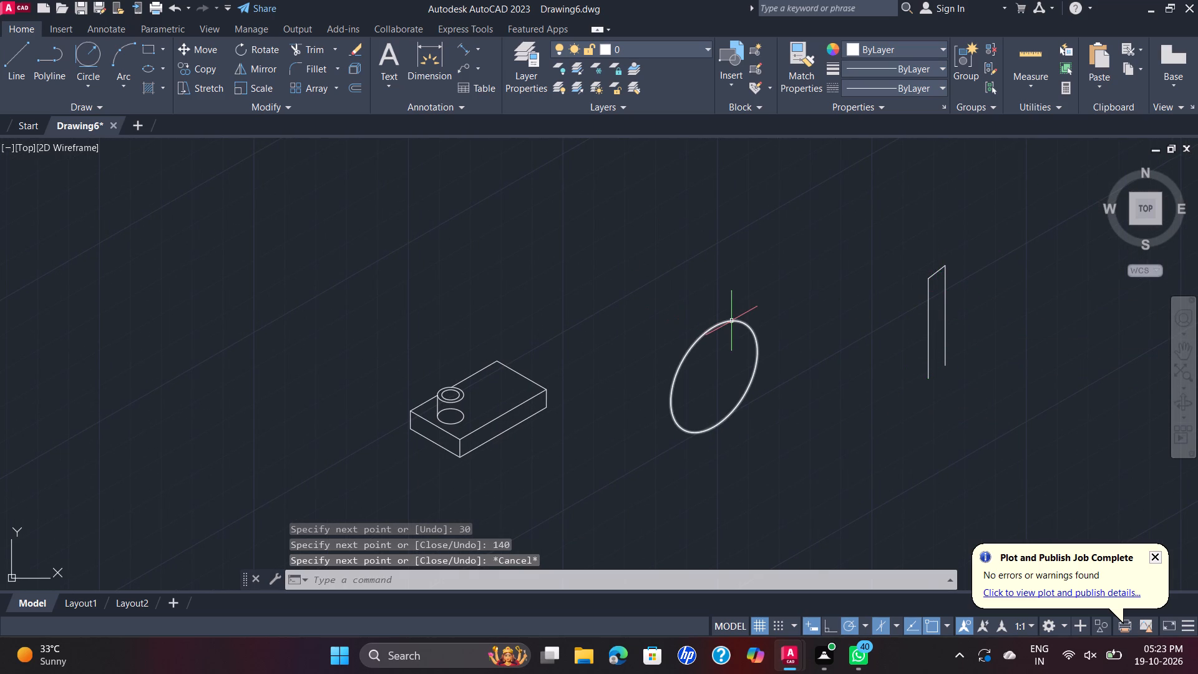
Move the radius-70 isocircle by its upper quadrant to just beside the open profile's nearer vertical line.
{"action": "left_click", "coordinate": [731, 321]}
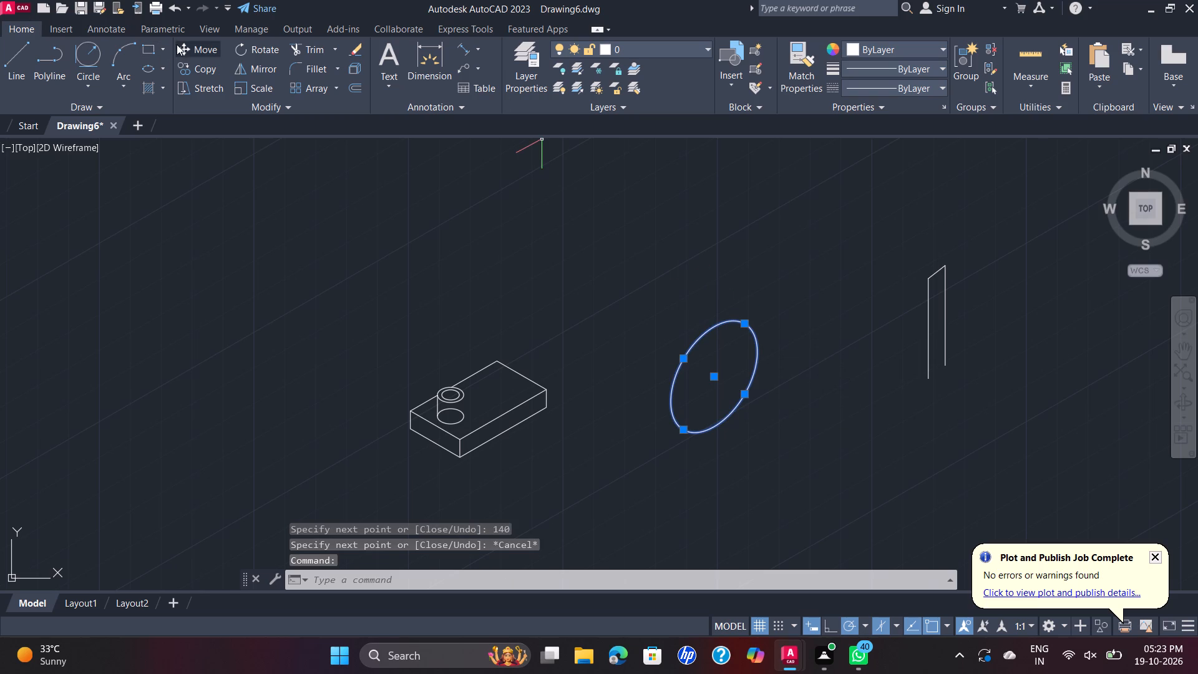
{"action": "left_click", "coordinate": [177, 44]}
{"action": "left_click", "coordinate": [744, 324]}
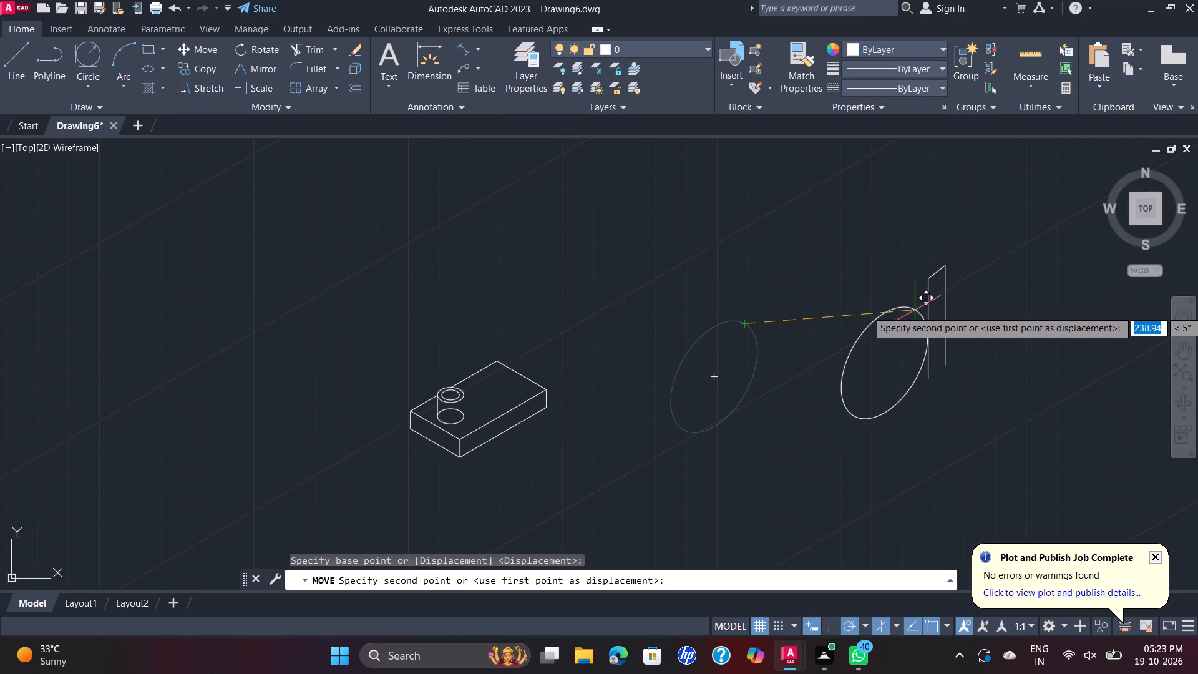
{"action": "left_click", "coordinate": [915, 310]}
{"action": "scroll", "coordinate": [923, 323], "scroll_direction": "up", "scroll_amount": 1}
{"action": "middle_click_drag", "start_coordinate": [941, 336], "coordinate": [922, 343]}
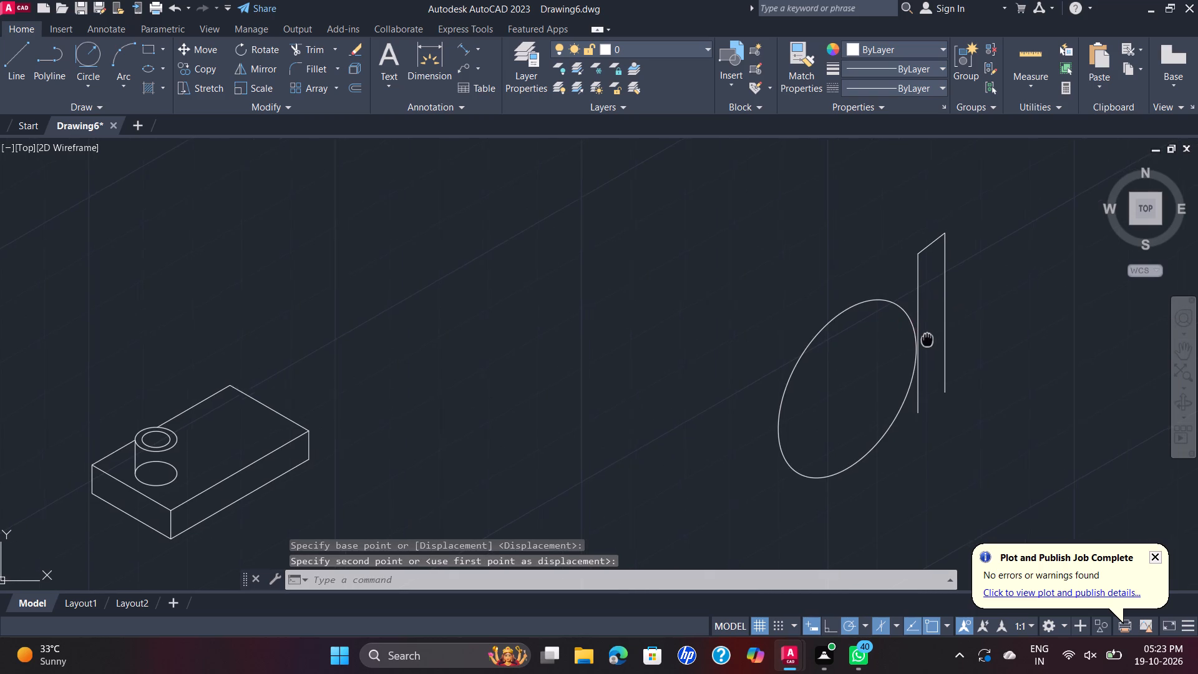
{"action": "middle_click_drag", "start_coordinate": [922, 343], "coordinate": [771, 351]}
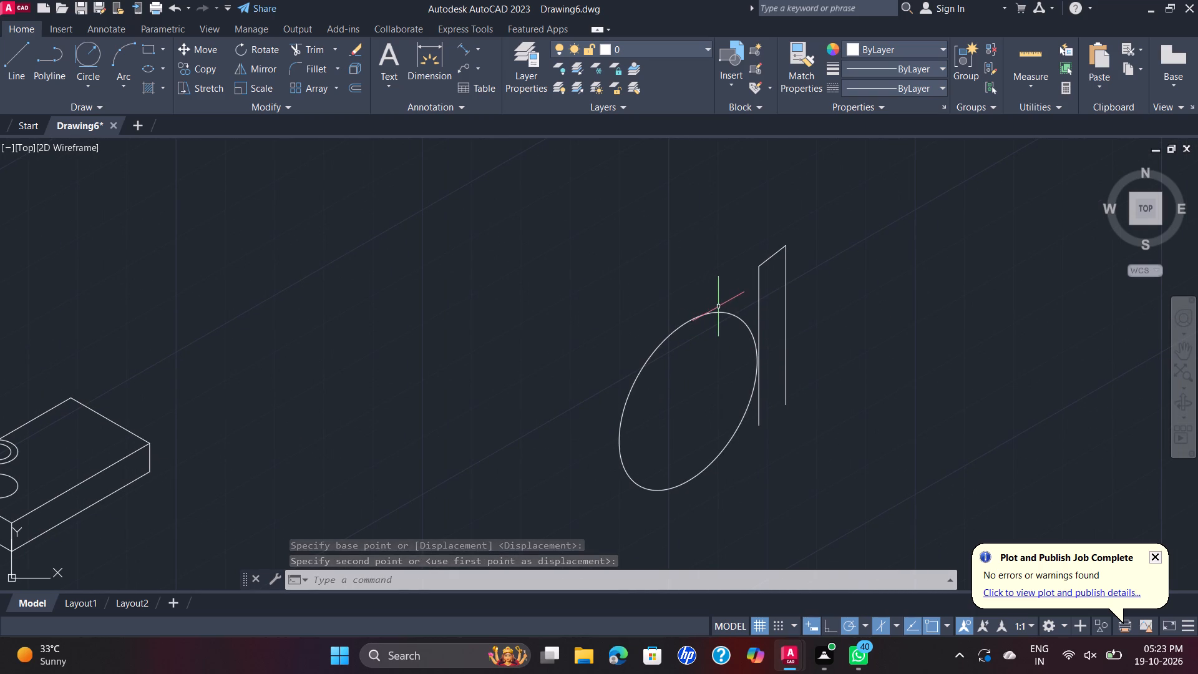
Move the isocircle by the point on its edge nearest the profile about 2.8 onto the nearer vertical line.
{"action": "left_click", "coordinate": [721, 313]}
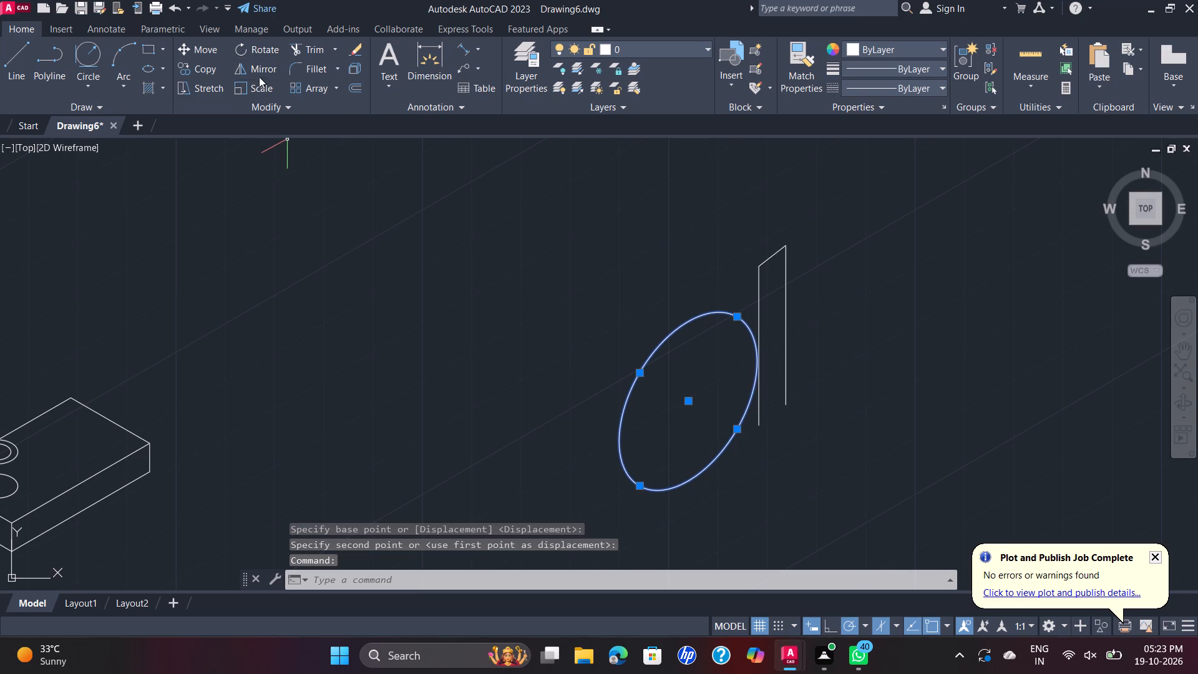
{"action": "left_click", "coordinate": [190, 41]}
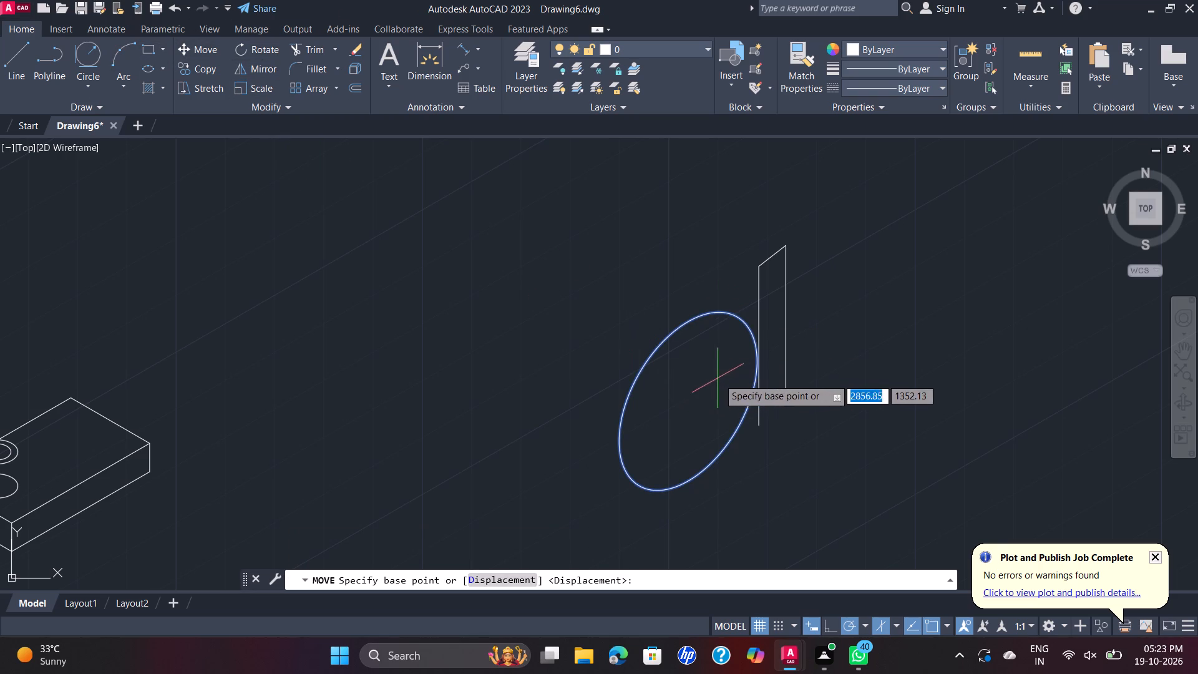
{"action": "scroll", "coordinate": [734, 371], "scroll_direction": "up", "scroll_amount": 1}
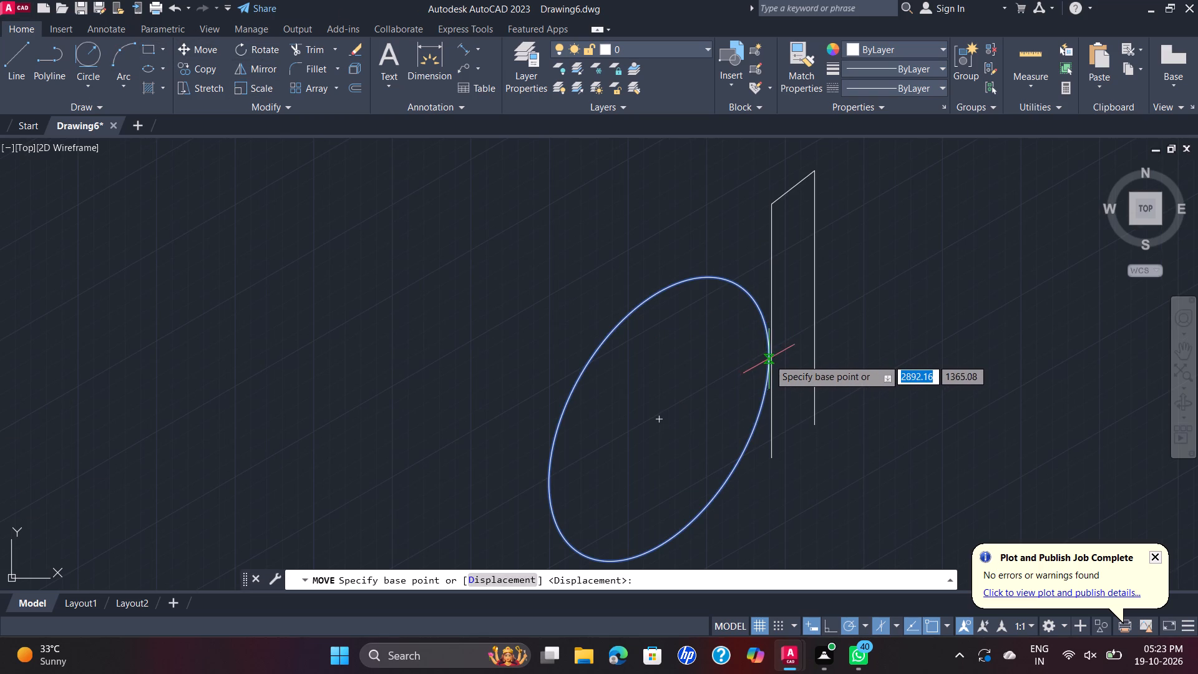
{"action": "left_click", "coordinate": [767, 354]}
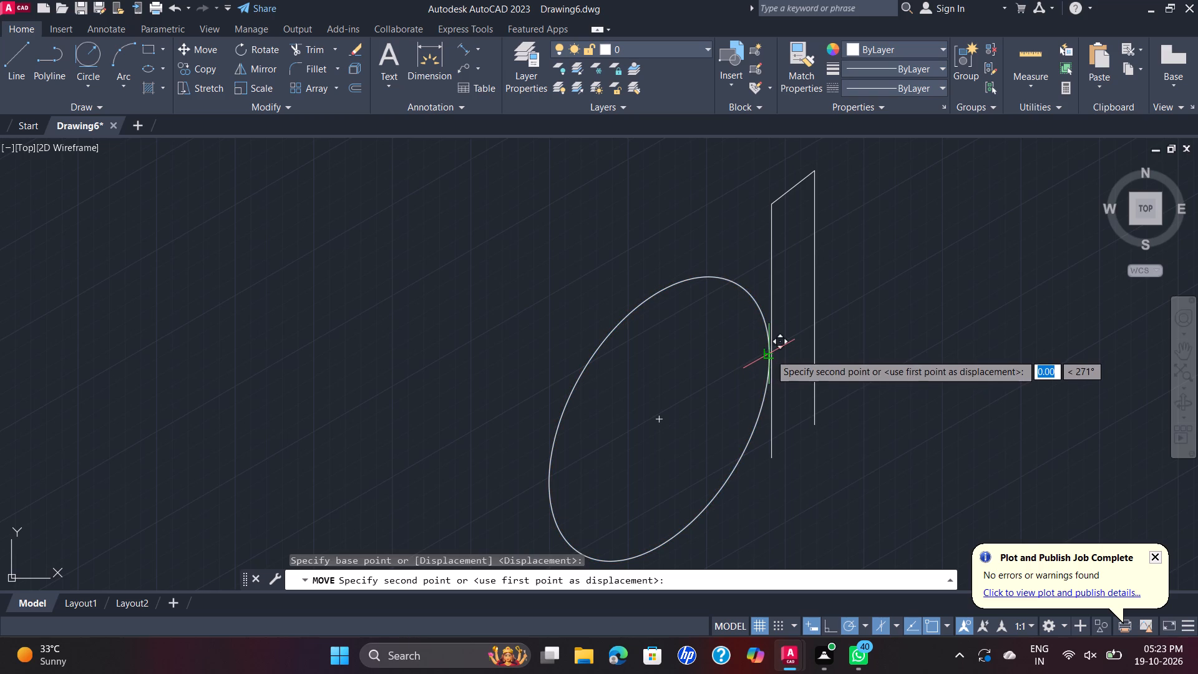
{"action": "scroll", "coordinate": [772, 349], "scroll_direction": "up", "scroll_amount": 3}
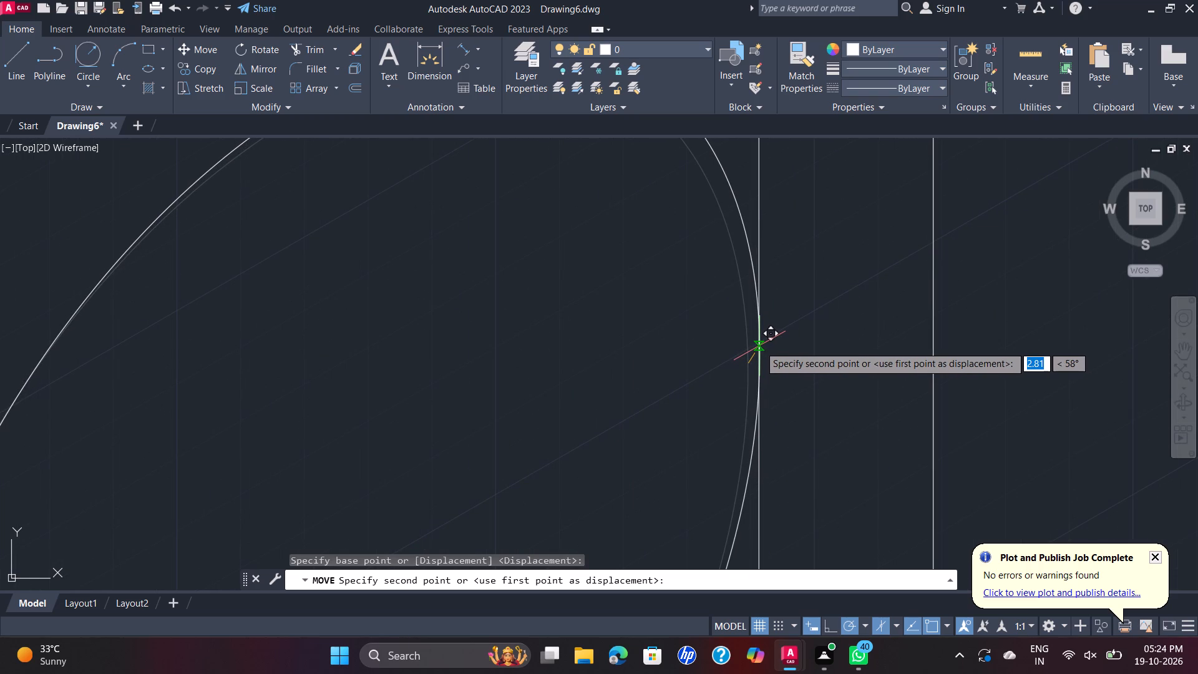
{"action": "scroll", "coordinate": [759, 346], "scroll_direction": "up", "scroll_amount": 2}
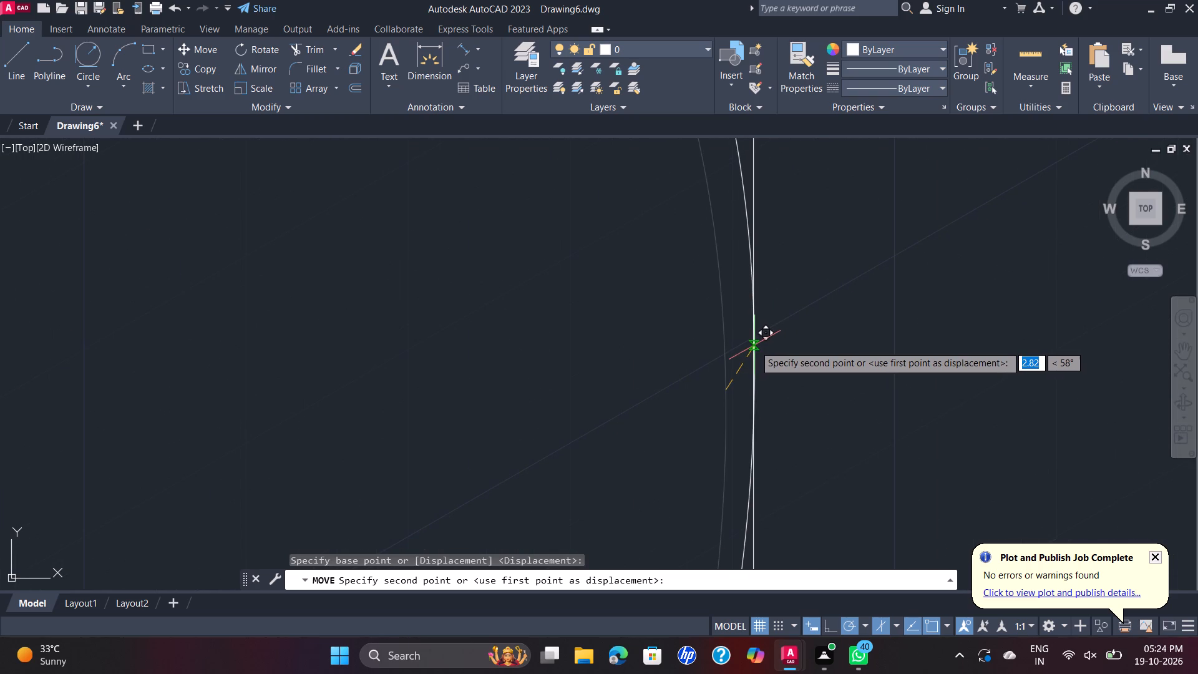
{"action": "scroll", "coordinate": [754, 345], "scroll_direction": "up", "scroll_amount": 5}
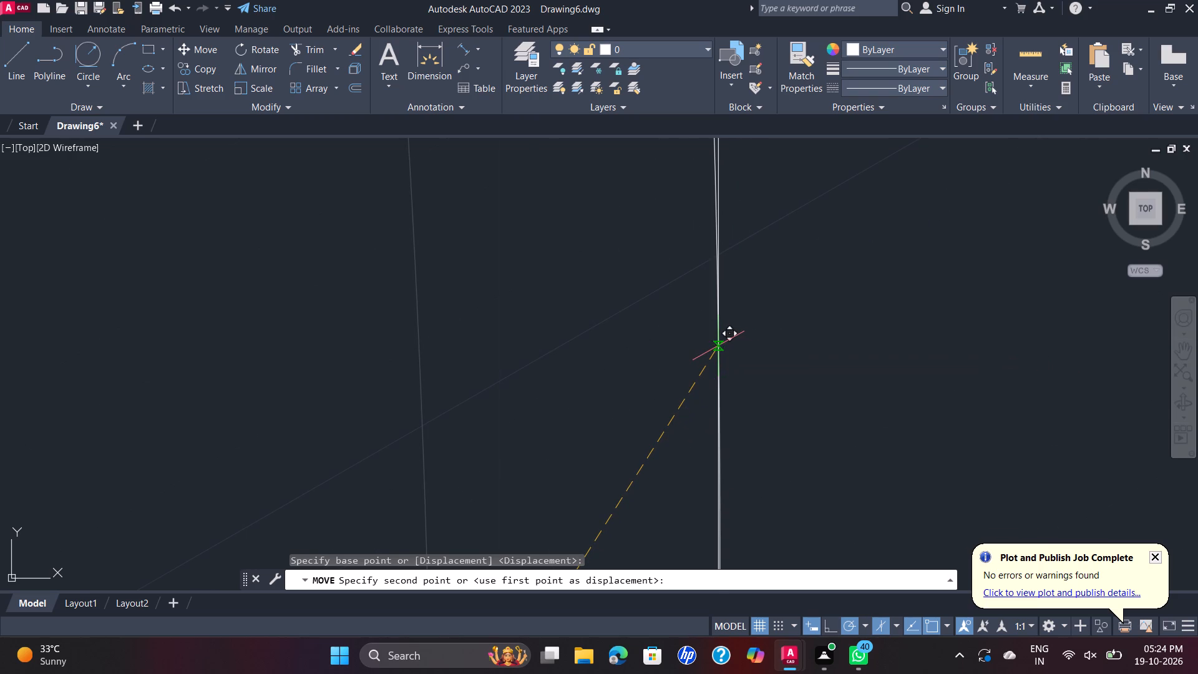
{"action": "left_click", "coordinate": [718, 346]}
{"action": "scroll", "coordinate": [734, 343], "scroll_direction": "down", "scroll_amount": 10}
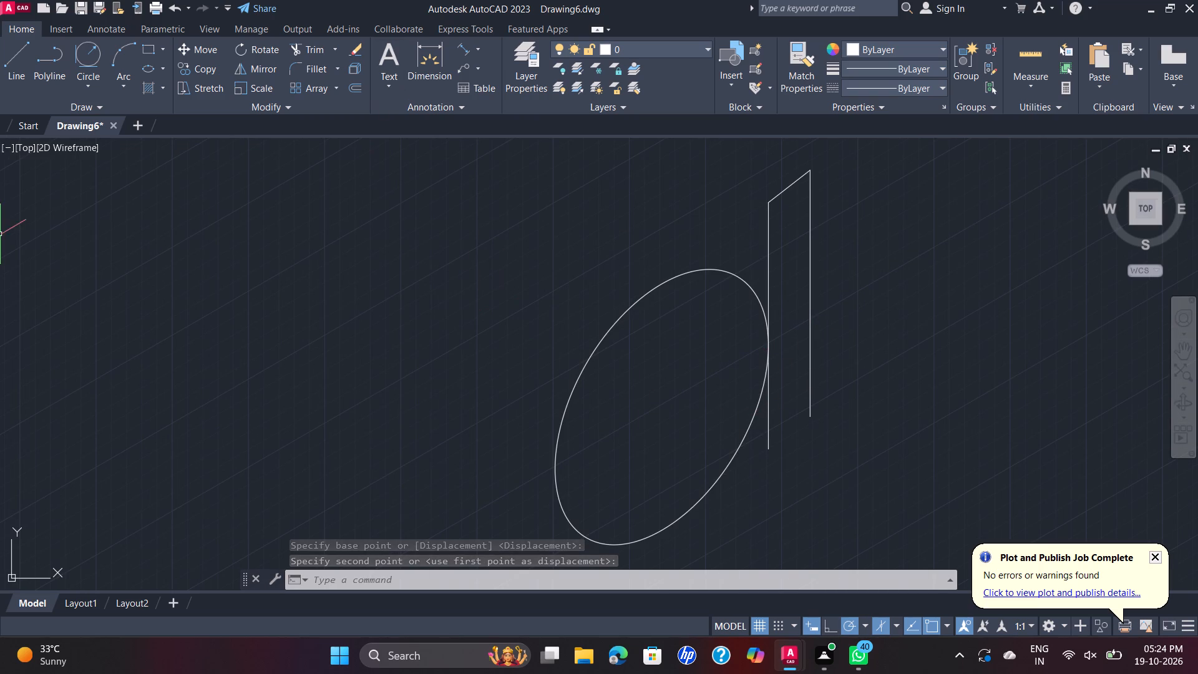
Trim the nearer vertical line's portion below its contact point with the radius-70 isocircle.
{"action": "left_click", "coordinate": [316, 52]}
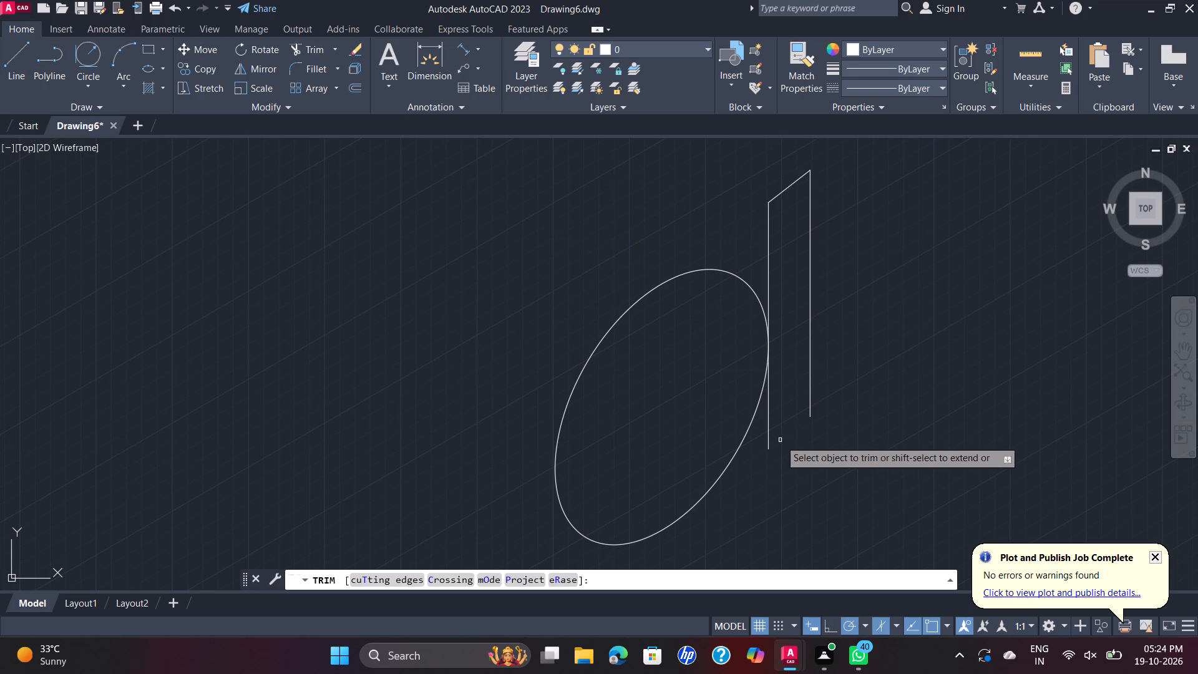
{"action": "left_click", "coordinate": [767, 430]}
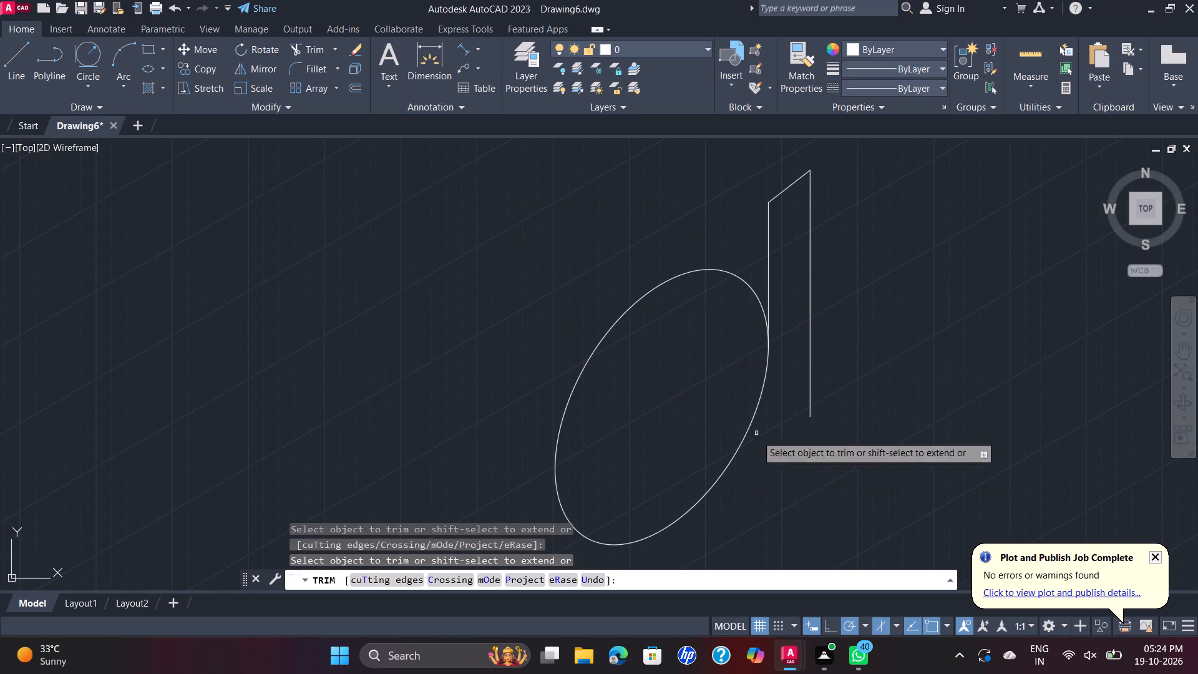
{"action": "scroll", "coordinate": [738, 446], "scroll_direction": "down", "scroll_amount": 3}
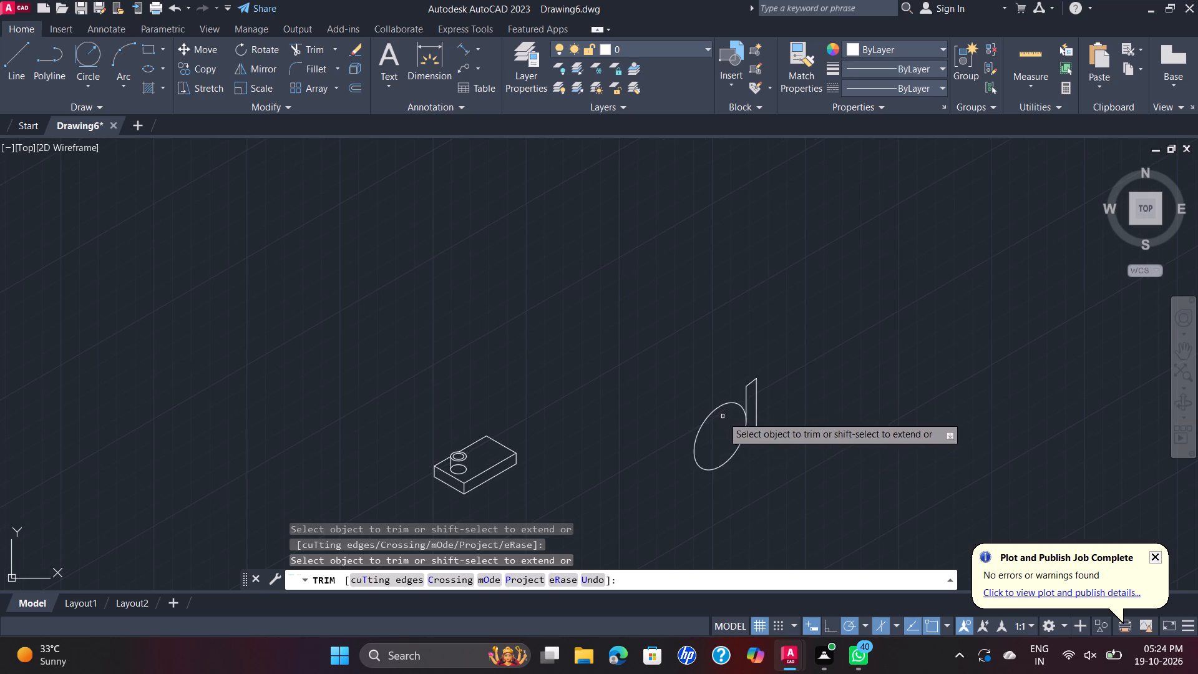
{"action": "key", "text": "Escape"}
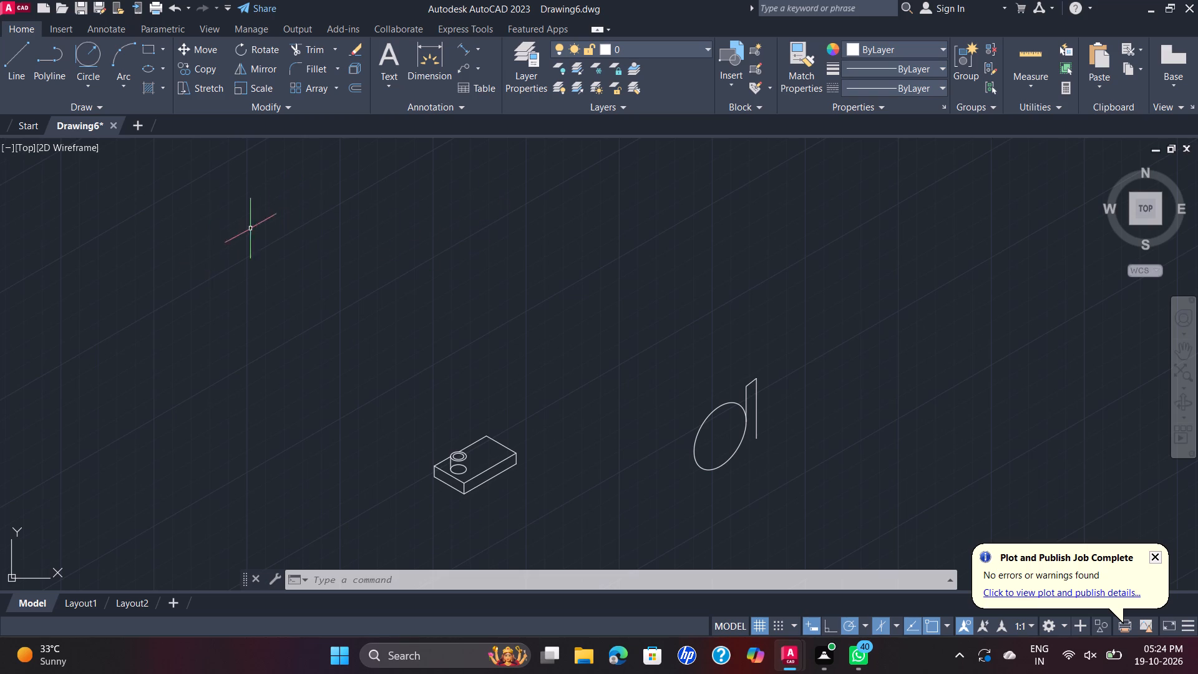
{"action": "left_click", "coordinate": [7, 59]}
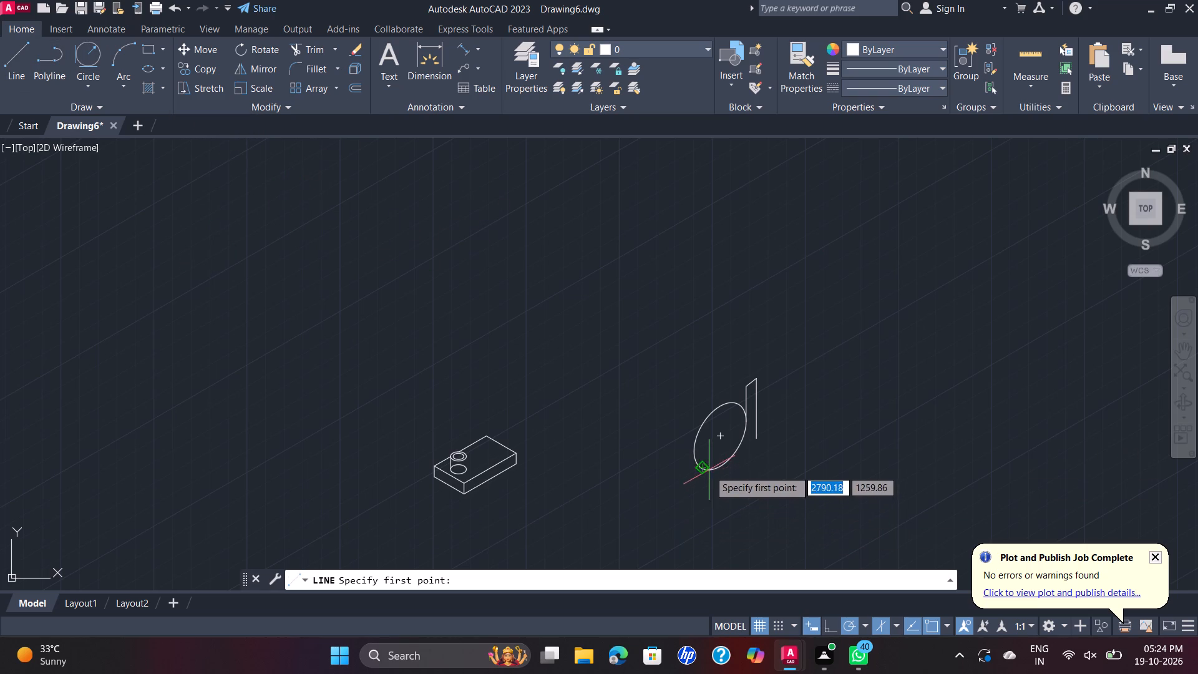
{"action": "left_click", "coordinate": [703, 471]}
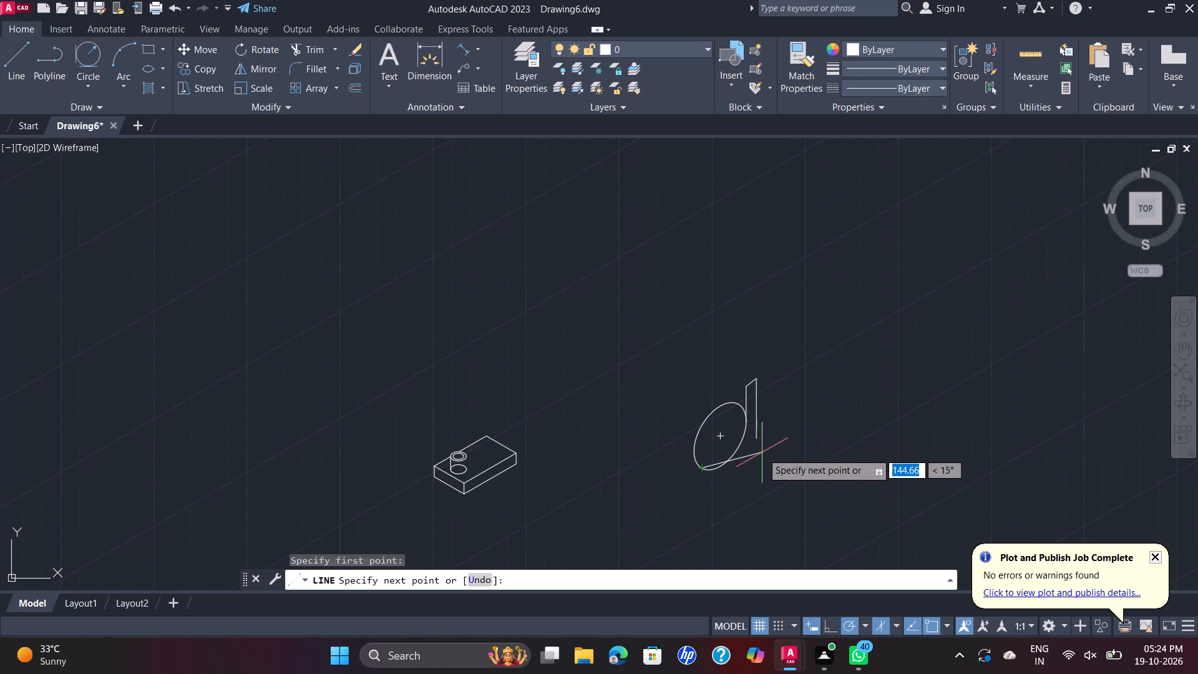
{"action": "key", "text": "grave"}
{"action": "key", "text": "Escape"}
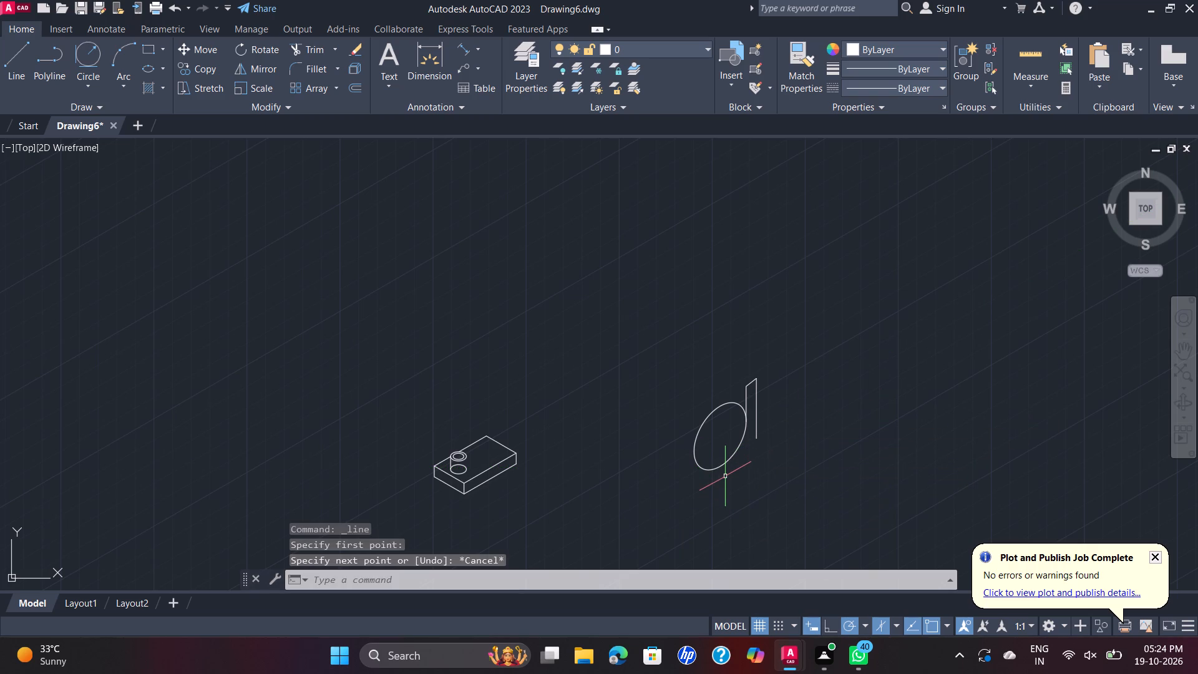
Draw a 30° line from the isocircle's lower edge to just beyond the open profile's farther vertical line.
{"action": "key", "text": "space"}
{"action": "scroll", "coordinate": [716, 469], "scroll_direction": "up", "scroll_amount": 2}
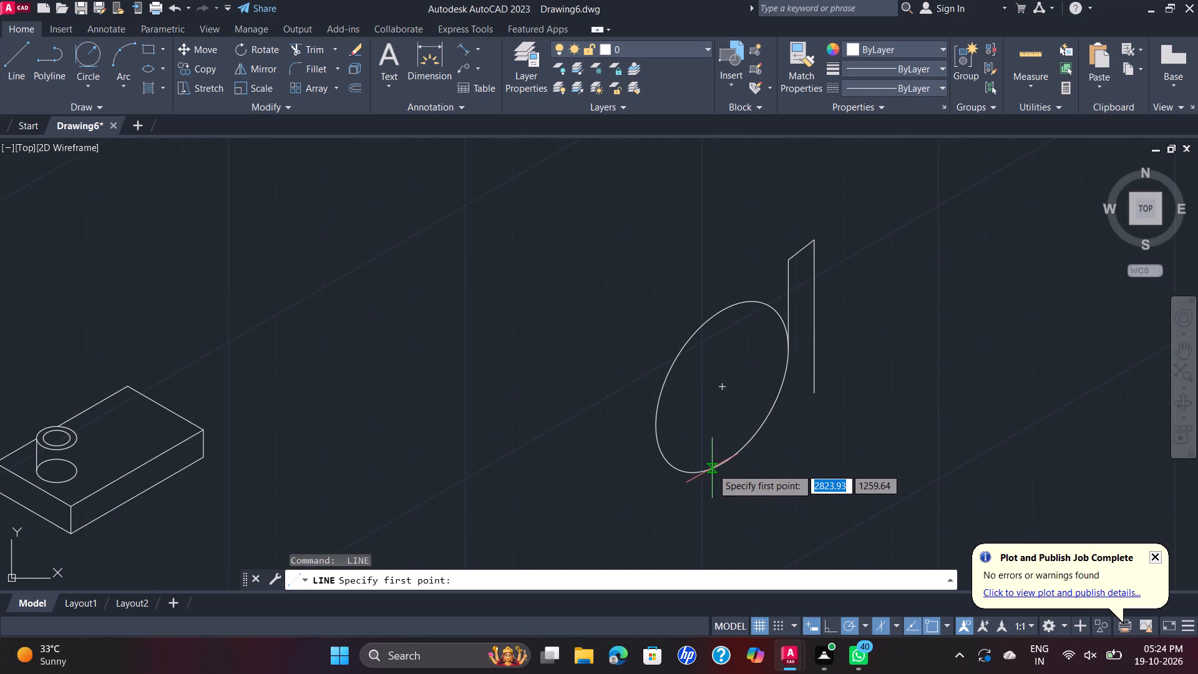
{"action": "left_click", "coordinate": [712, 468]}
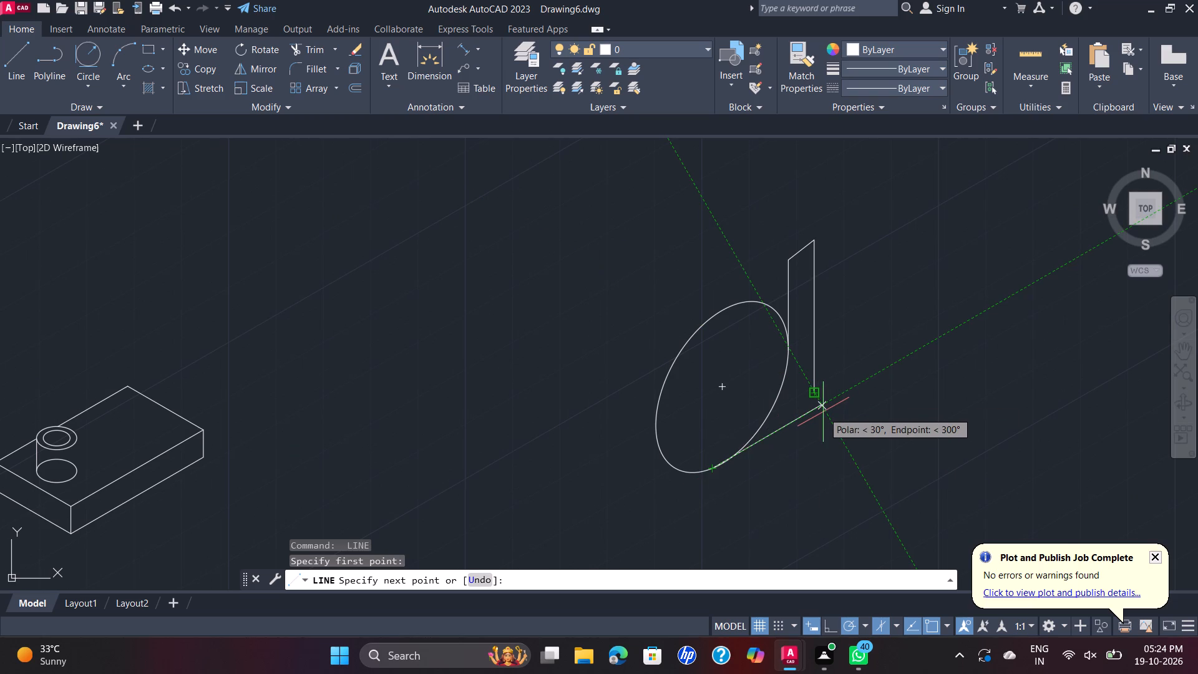
{"action": "left_click", "coordinate": [823, 411]}
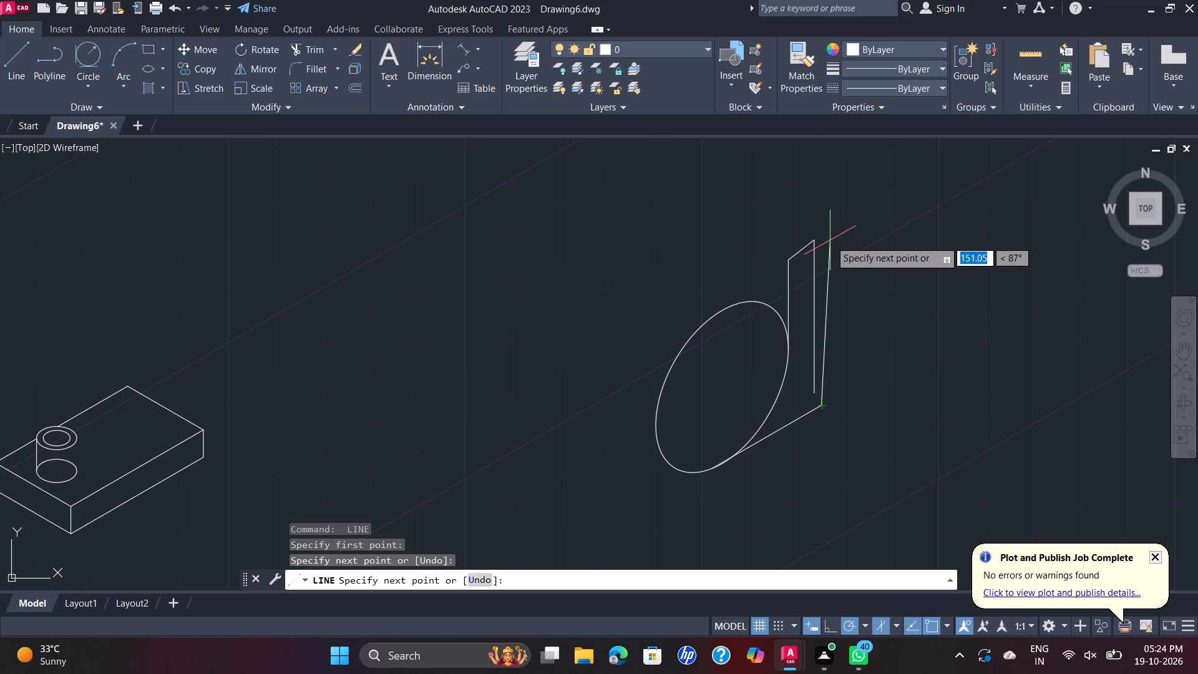
{"action": "key", "text": "Escape"}
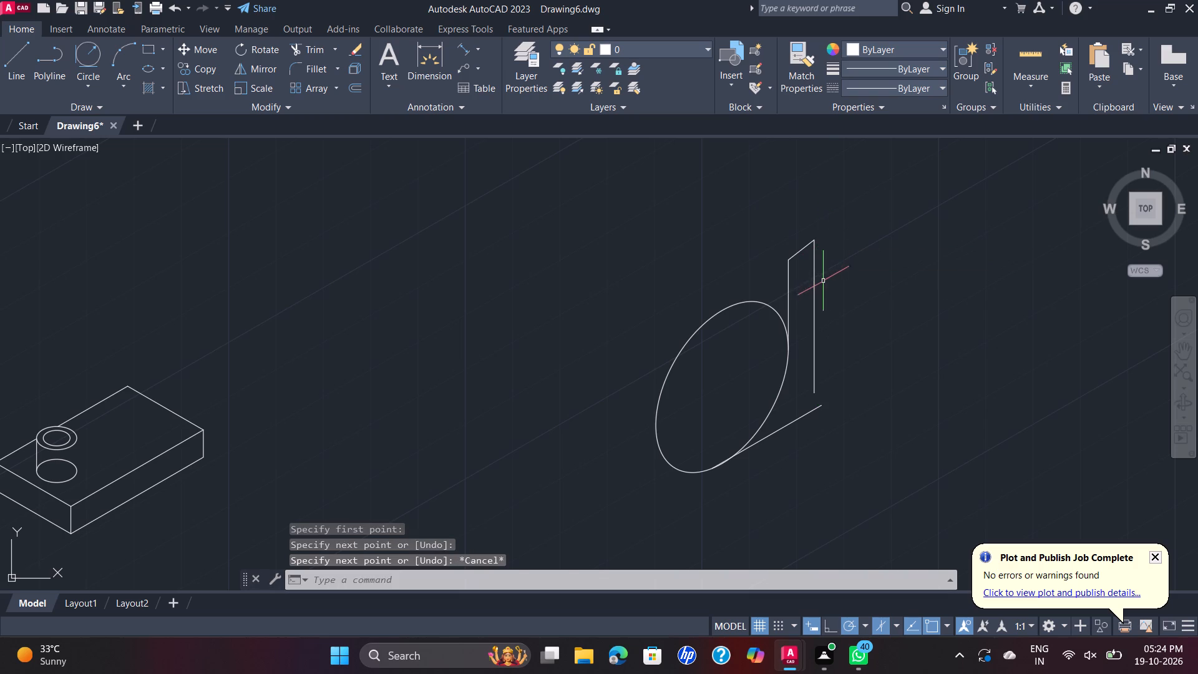
Erase the open profile's two vertical lines and the short sloping line joining them.
{"action": "left_click", "coordinate": [825, 281]}
{"action": "left_click", "coordinate": [789, 271]}
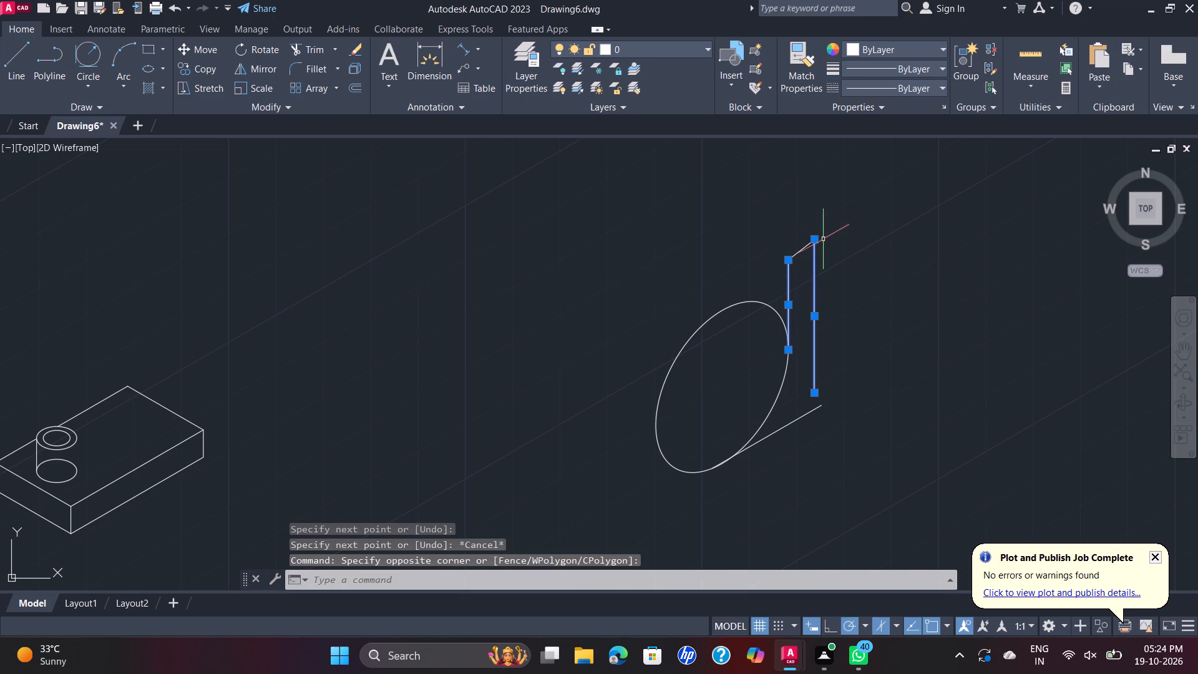
{"action": "left_click", "coordinate": [806, 266]}
{"action": "left_click", "coordinate": [793, 218]}
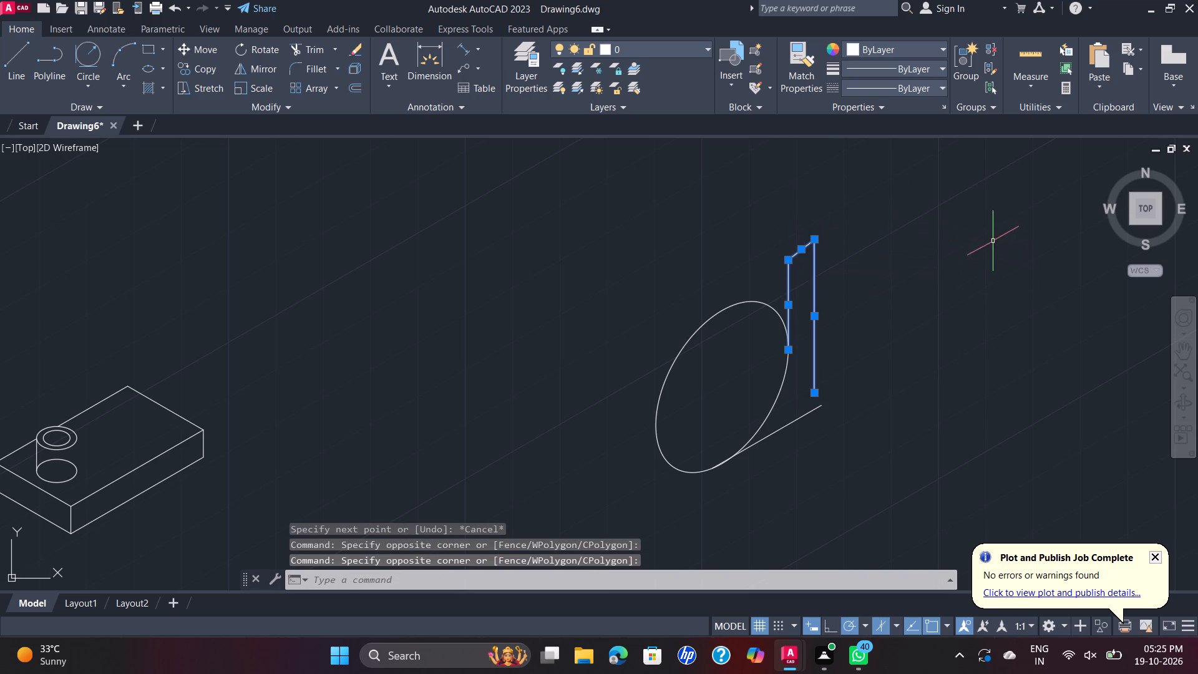
{"action": "key", "text": "Delete"}
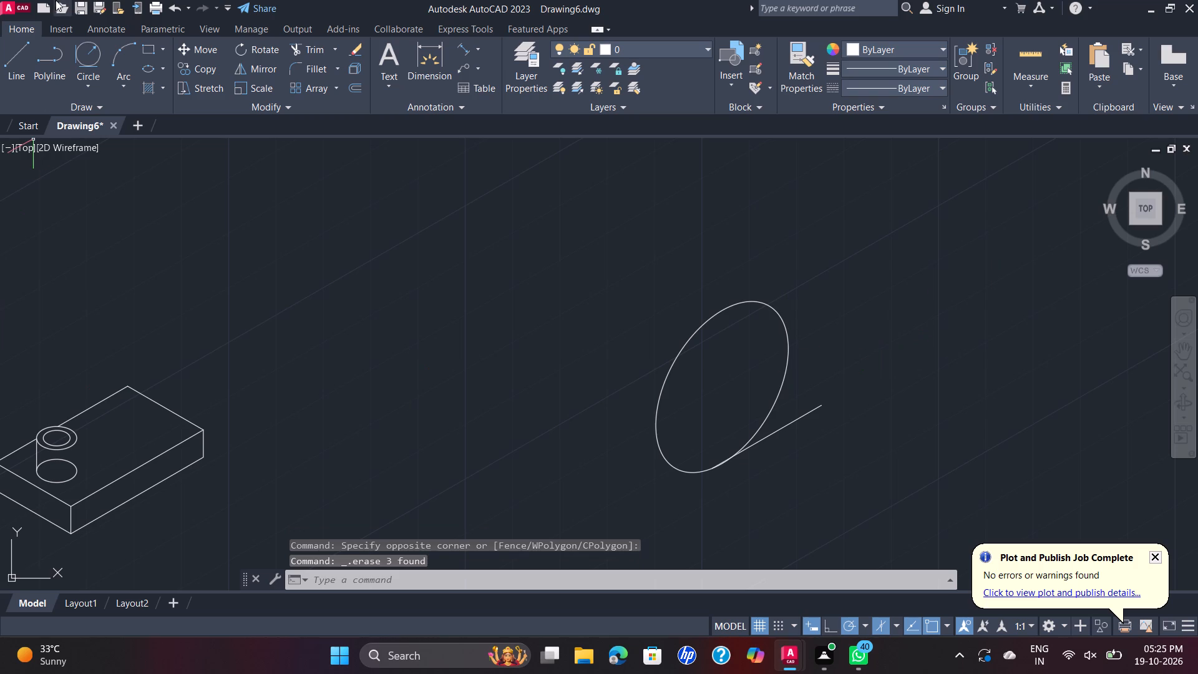
Draw a new profile from near the 30° line's outer end: 140 straight up, 30 at 210°, and straight down past the 30° line.
{"action": "left_click", "coordinate": [18, 64]}
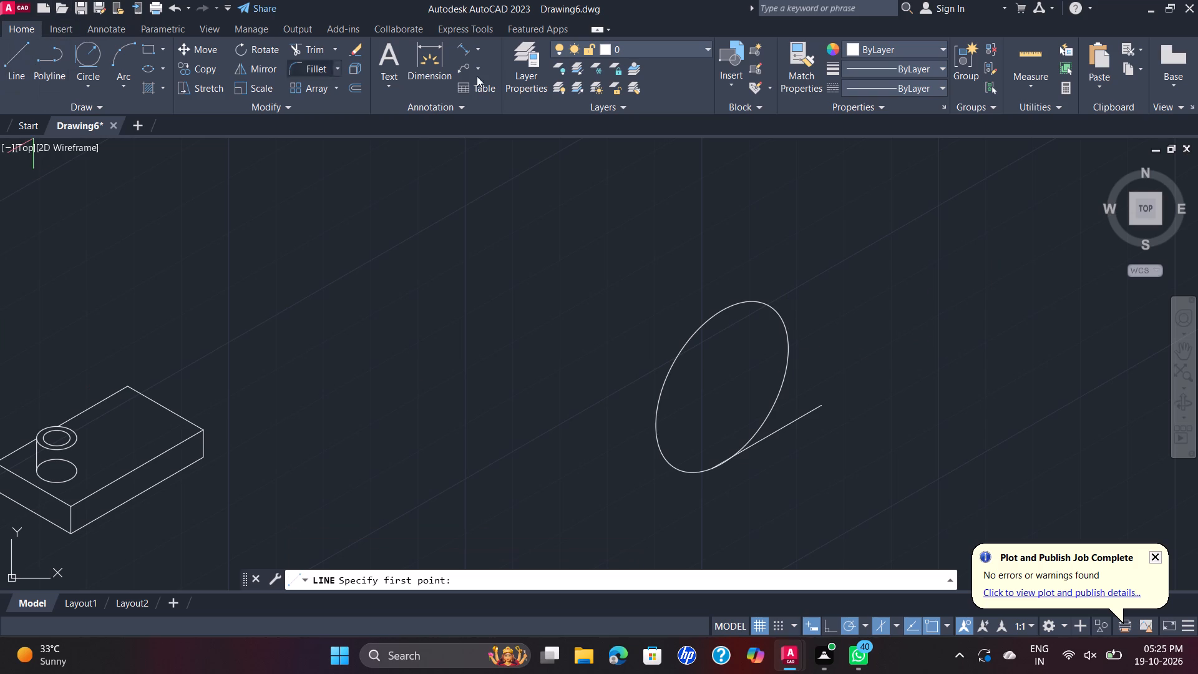
{"action": "left_click", "coordinate": [812, 410]}
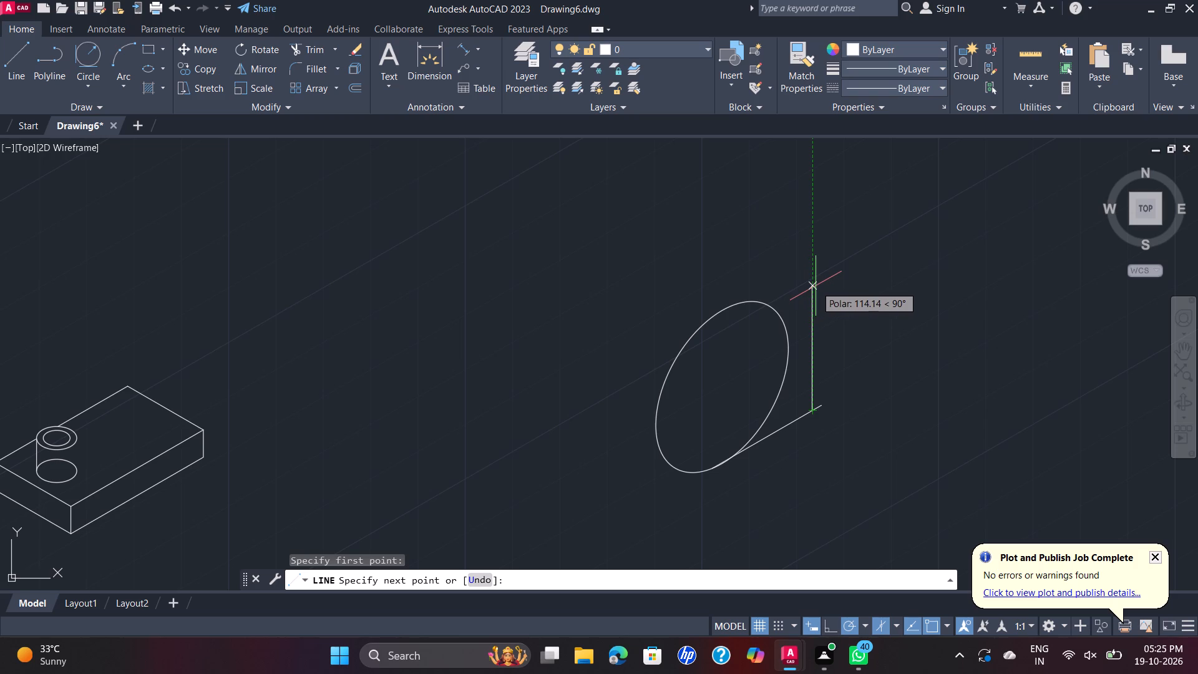
{"action": "type", "text": "140"}
{"action": "key", "text": "Return"}
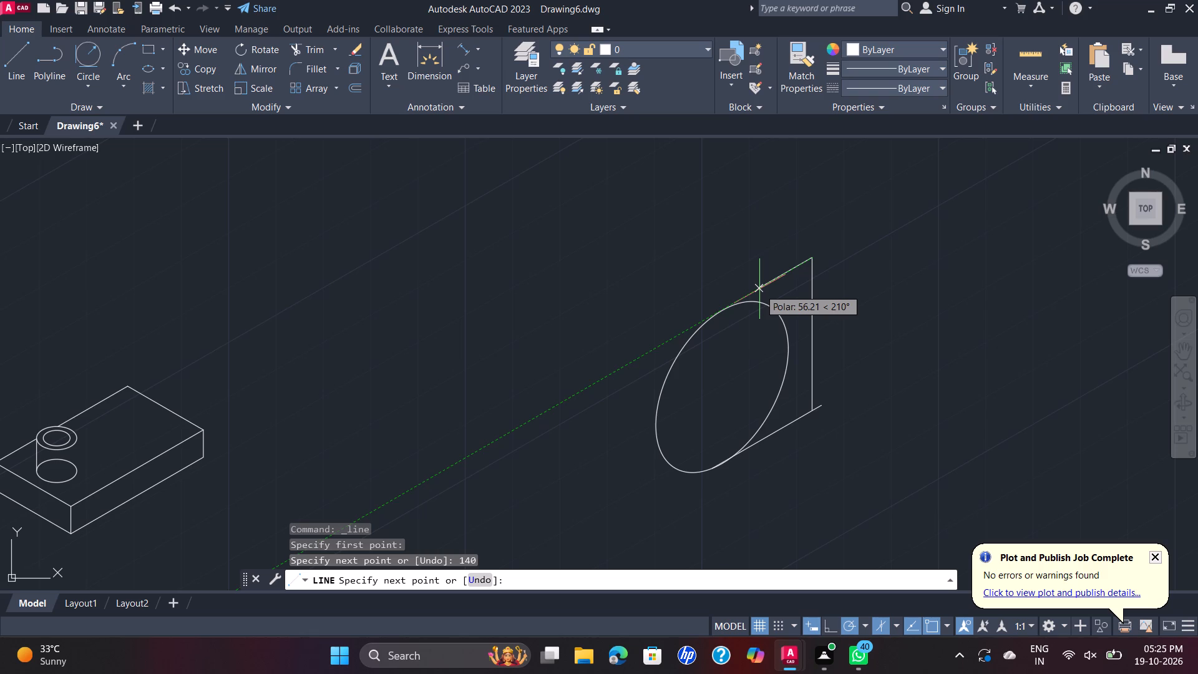
{"action": "type", "text": "30"}
{"action": "key", "text": "Return"}
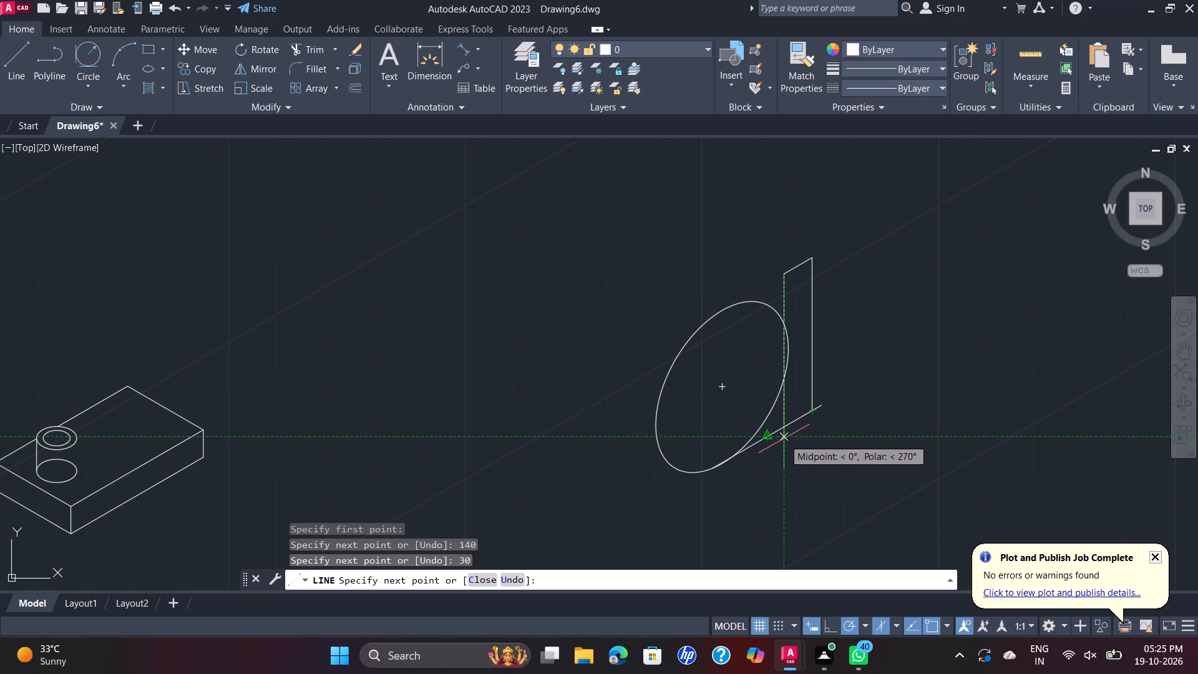
{"action": "left_click", "coordinate": [784, 439]}
{"action": "key", "text": "Escape"}
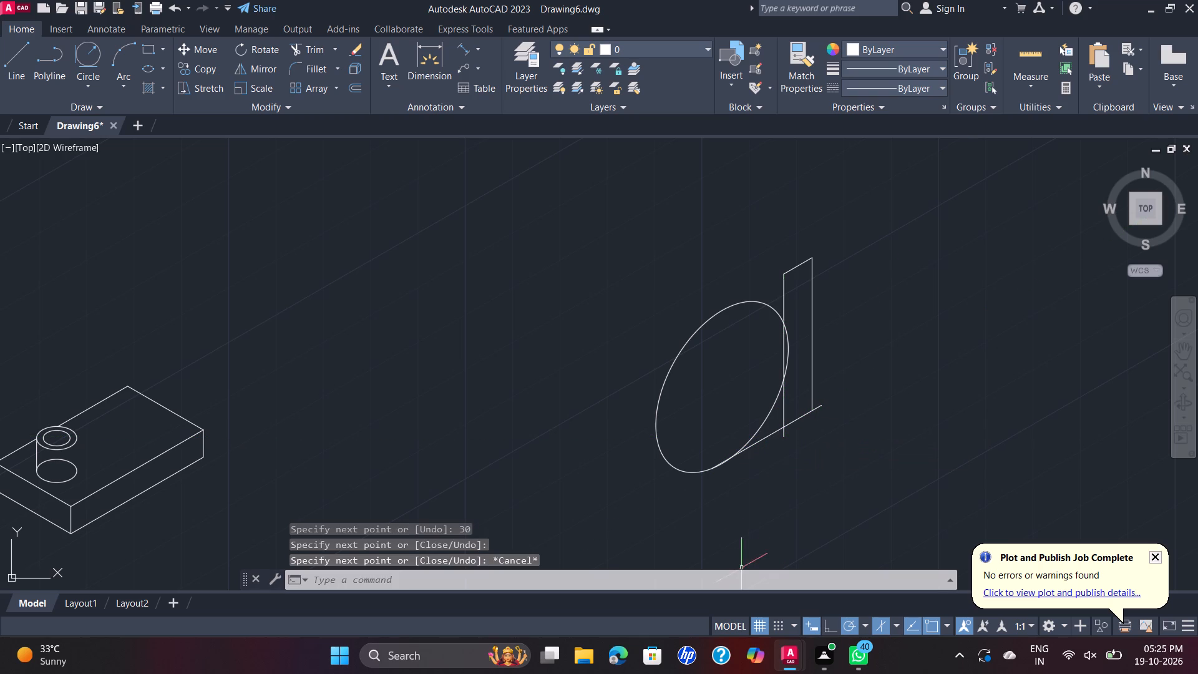
Trim the nearer vertical line's short overshoot below the 30° line.
{"action": "left_click", "coordinate": [316, 42]}
{"action": "left_click", "coordinate": [784, 434]}
{"action": "key", "text": "Escape"}
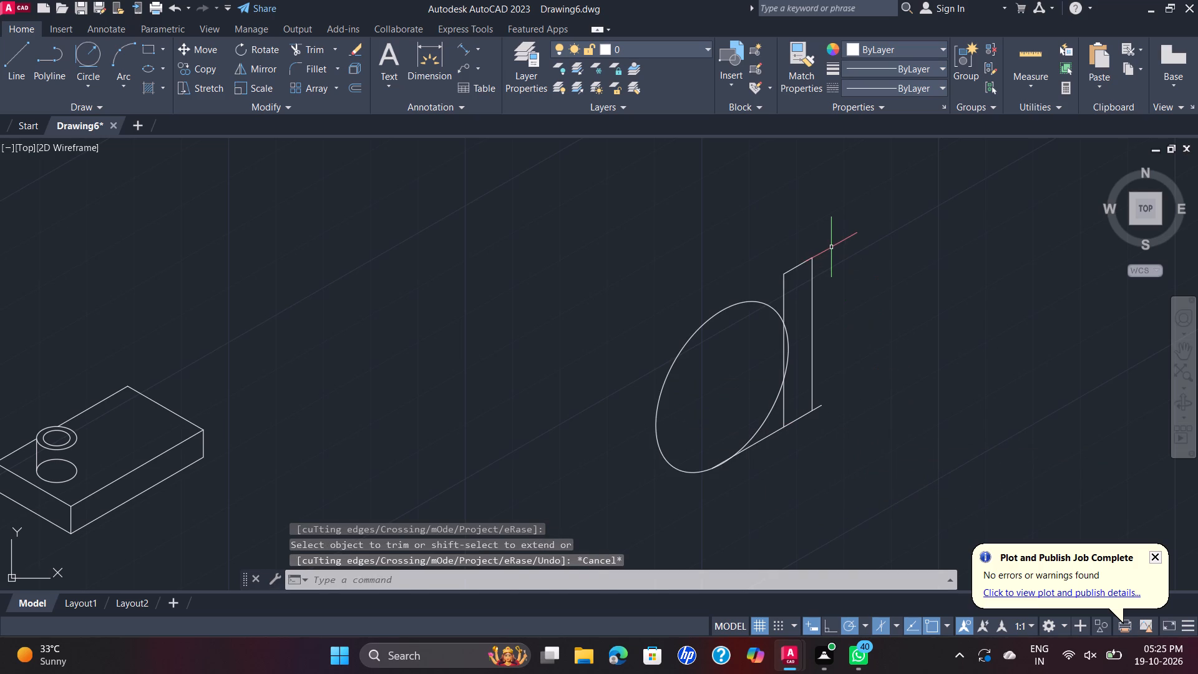
Move the three-line profile slightly outward along the 30° line, bringing its nearer vertical line close to the isocircle's outermost edge.
{"action": "left_click", "coordinate": [855, 278]}
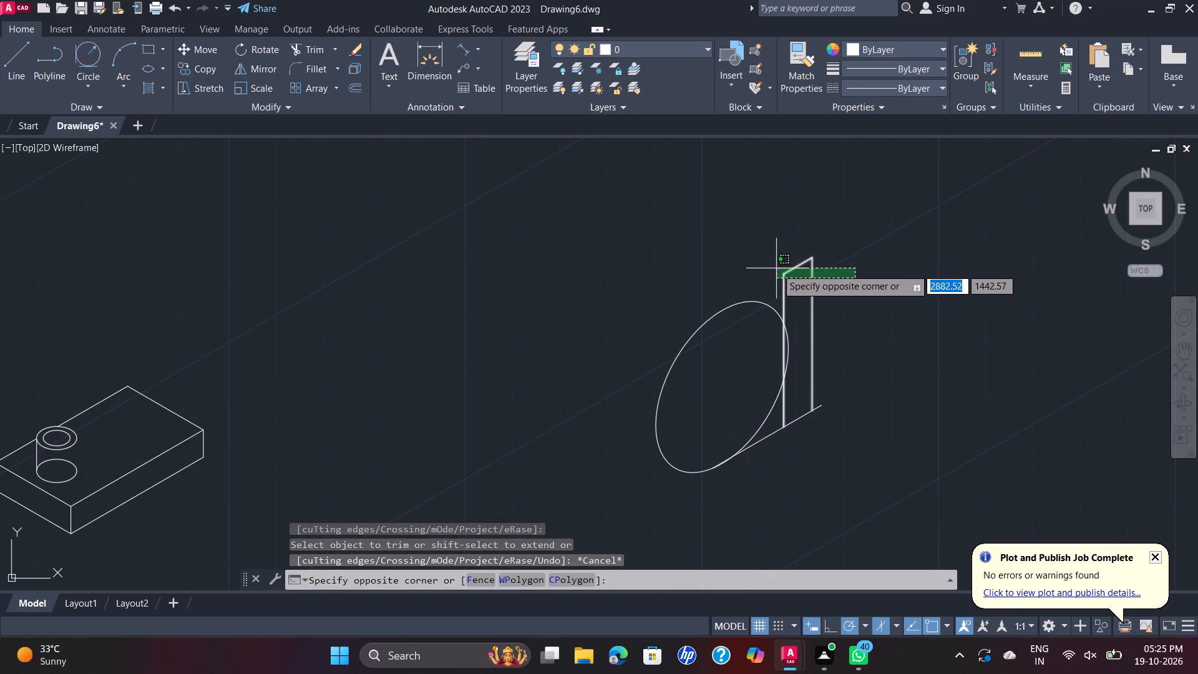
{"action": "left_click", "coordinate": [776, 268]}
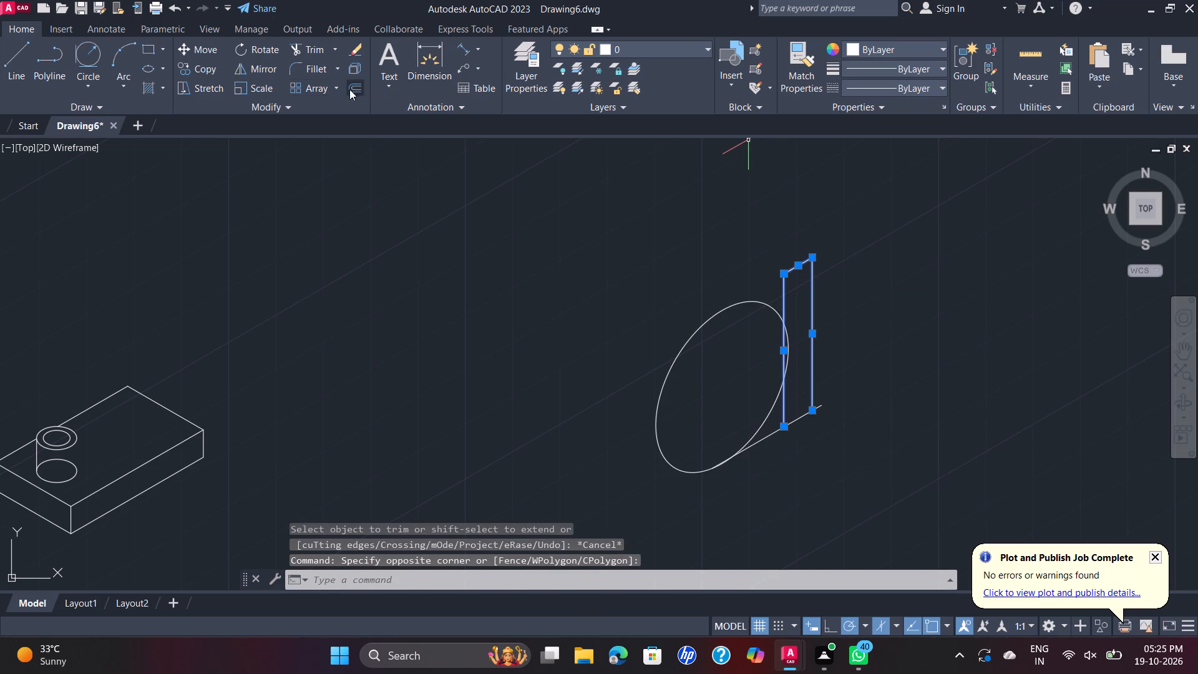
{"action": "left_click", "coordinate": [192, 46]}
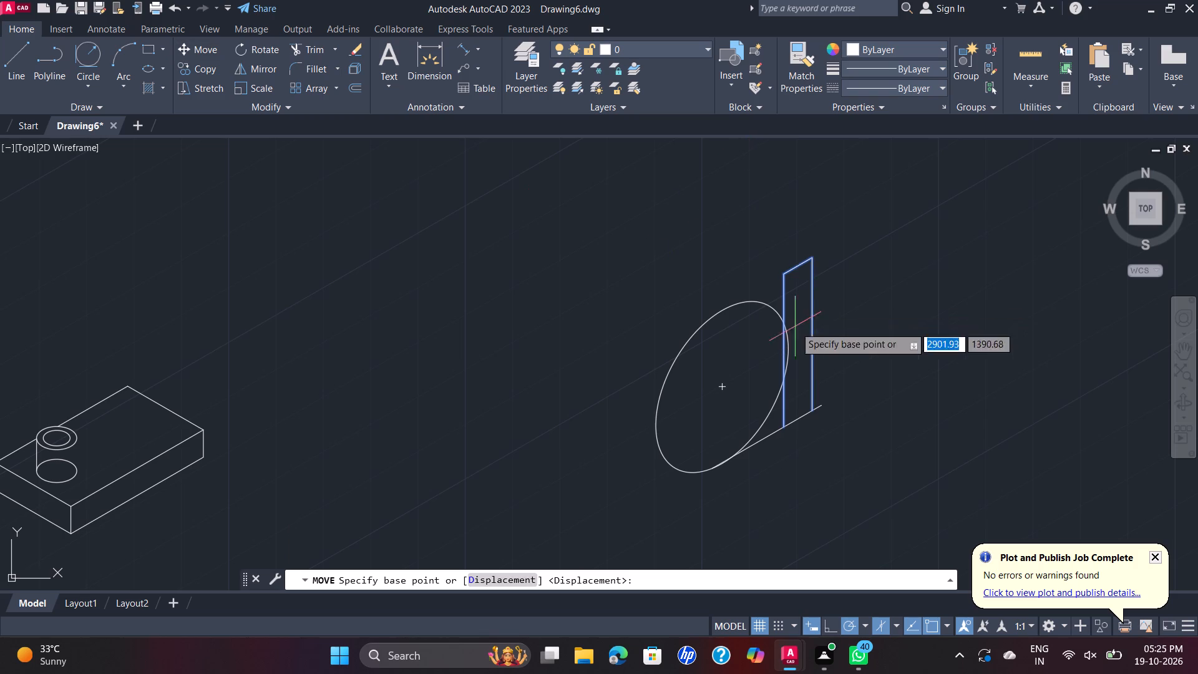
{"action": "scroll", "coordinate": [805, 404], "scroll_direction": "up", "scroll_amount": 2}
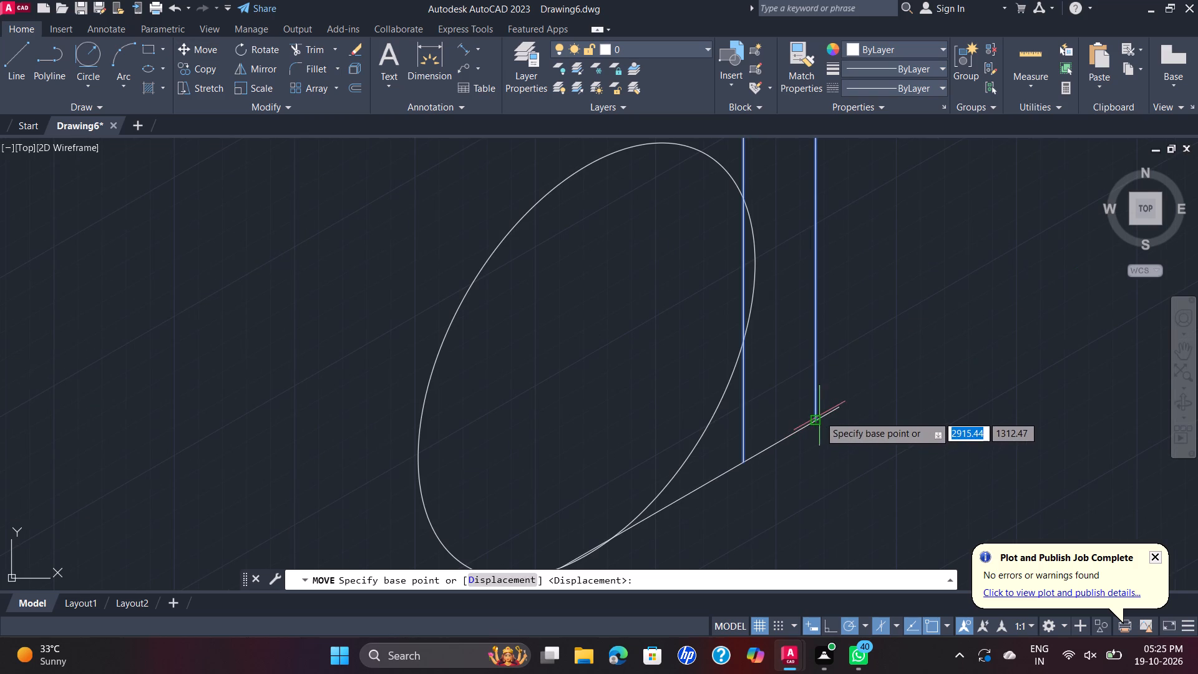
{"action": "left_click", "coordinate": [818, 420]}
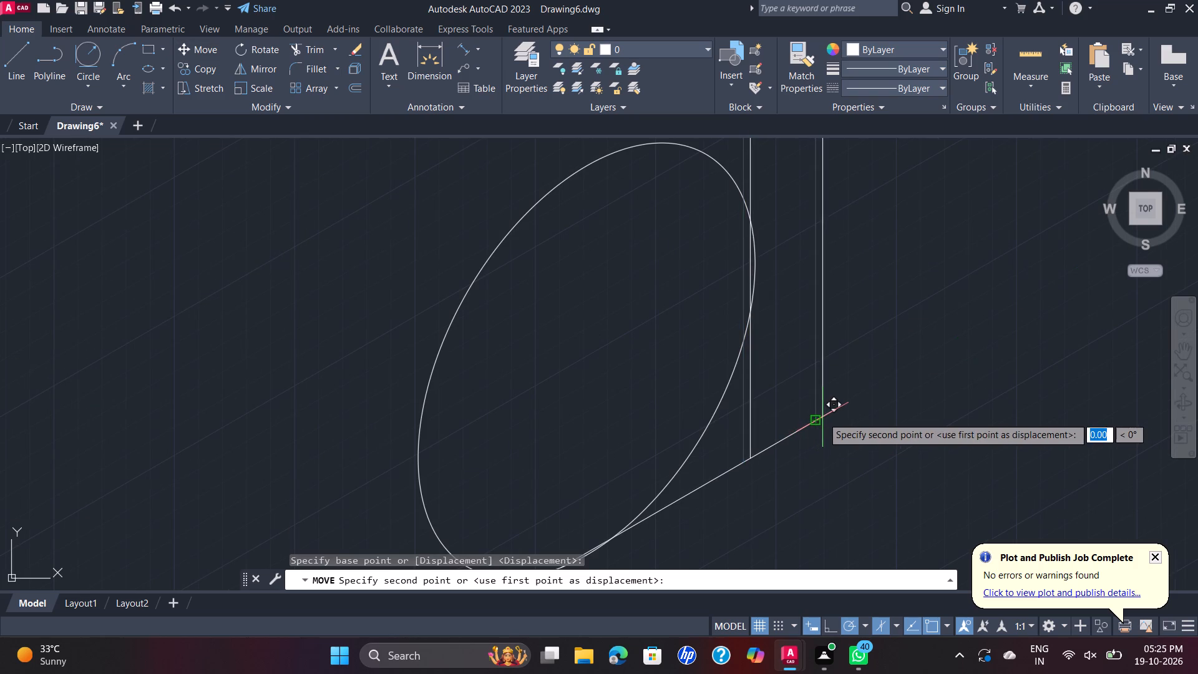
{"action": "left_click", "coordinate": [827, 415]}
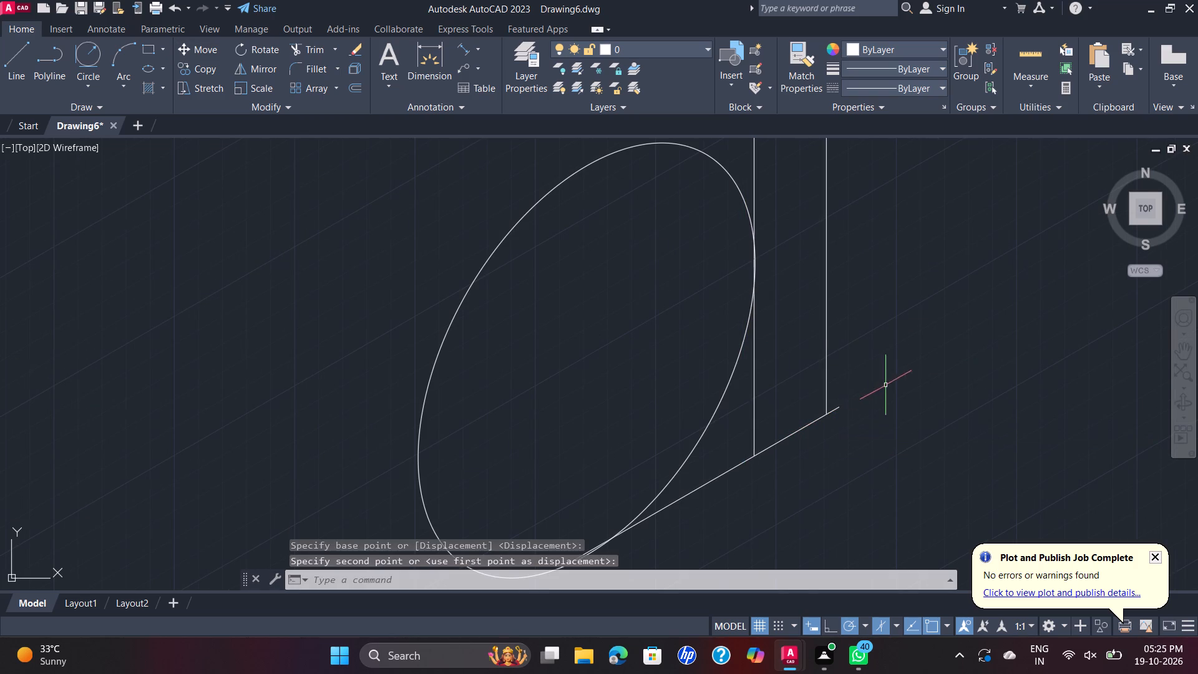
Move the isocircle slightly by its outermost edge point onto the profile's nearer vertical line.
{"action": "scroll", "coordinate": [760, 258], "scroll_direction": "up", "scroll_amount": 4}
{"action": "scroll", "coordinate": [757, 250], "scroll_direction": "down", "scroll_amount": 3}
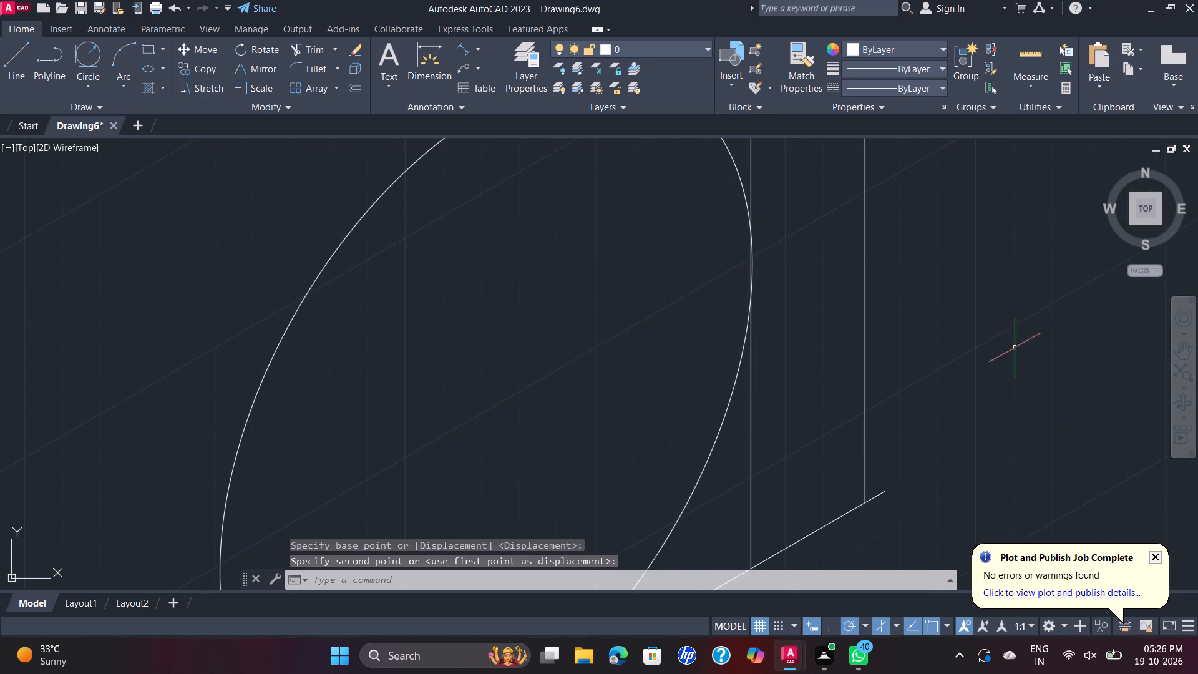
{"action": "scroll", "coordinate": [766, 197], "scroll_direction": "down", "scroll_amount": 1}
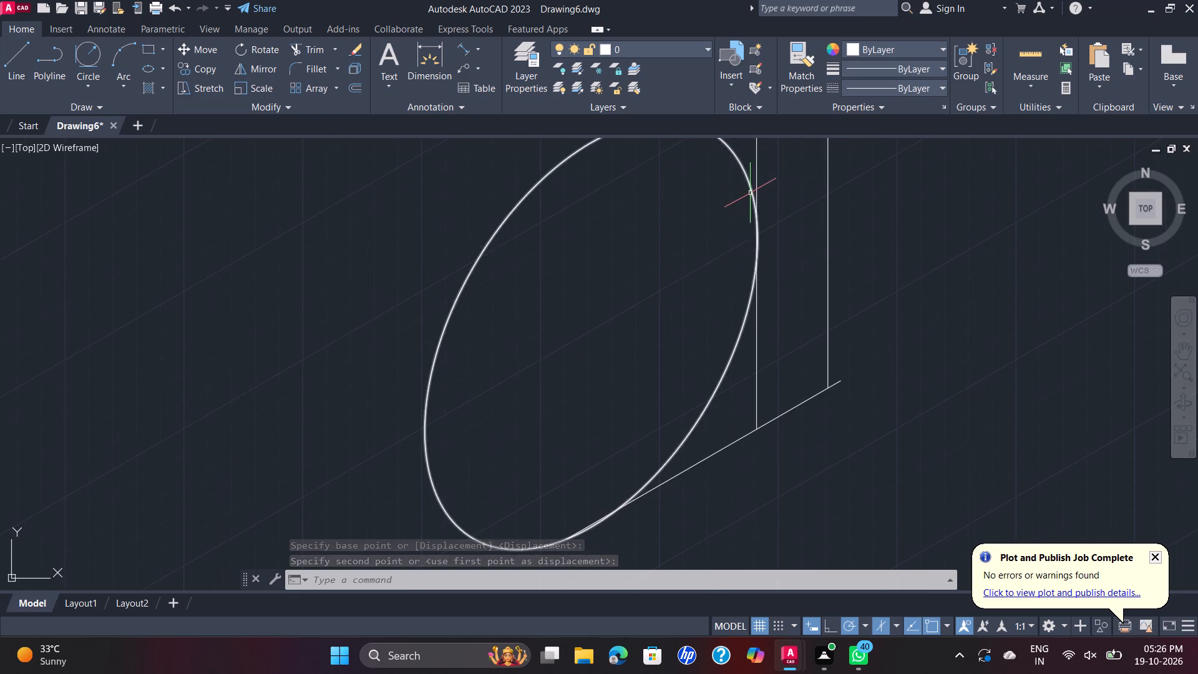
{"action": "left_click", "coordinate": [751, 187]}
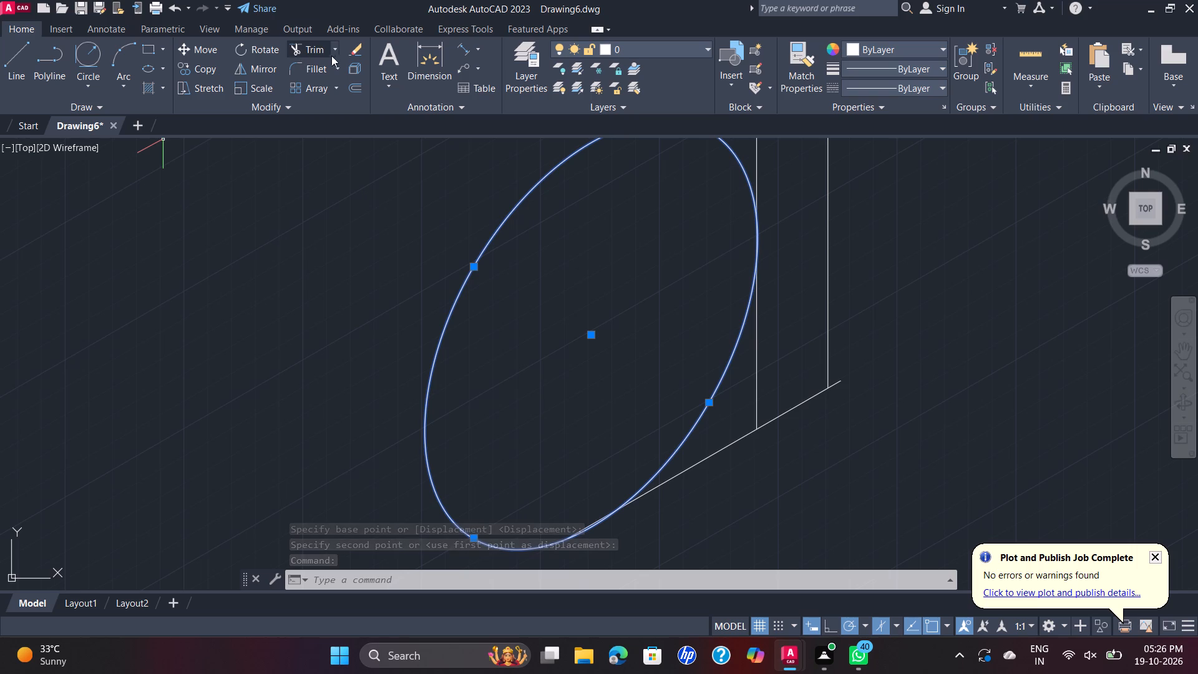
{"action": "left_click", "coordinate": [207, 54]}
{"action": "scroll", "coordinate": [789, 224], "scroll_direction": "up", "scroll_amount": 5}
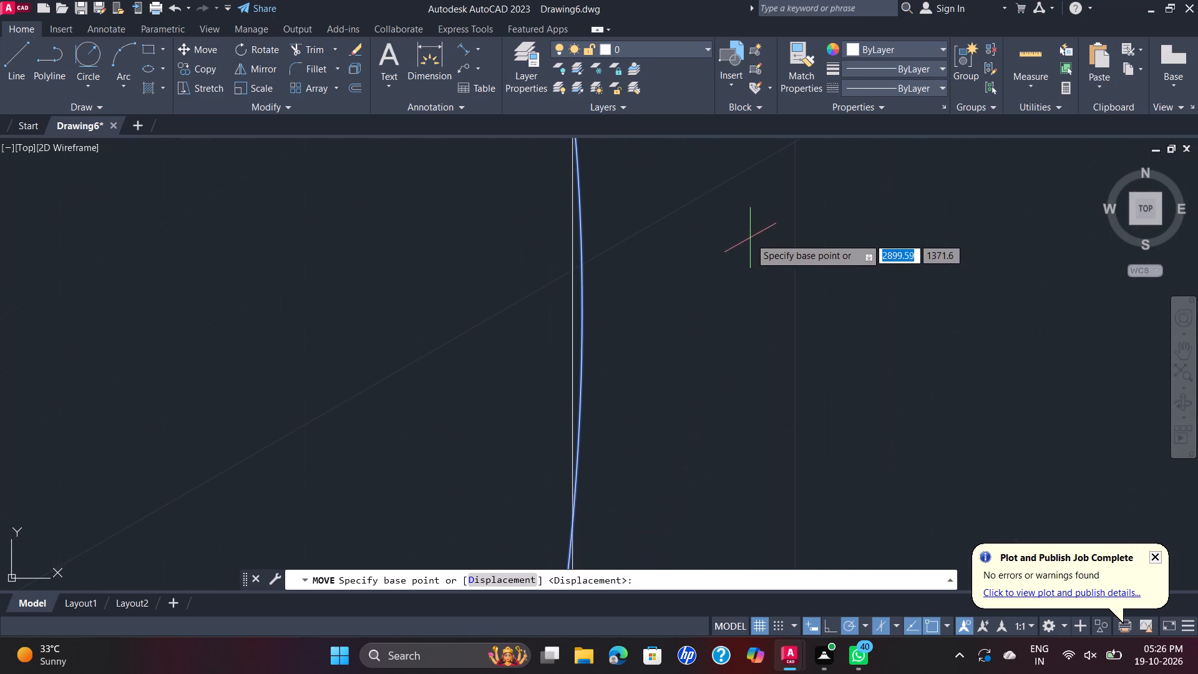
{"action": "scroll", "coordinate": [684, 247], "scroll_direction": "down", "scroll_amount": 3}
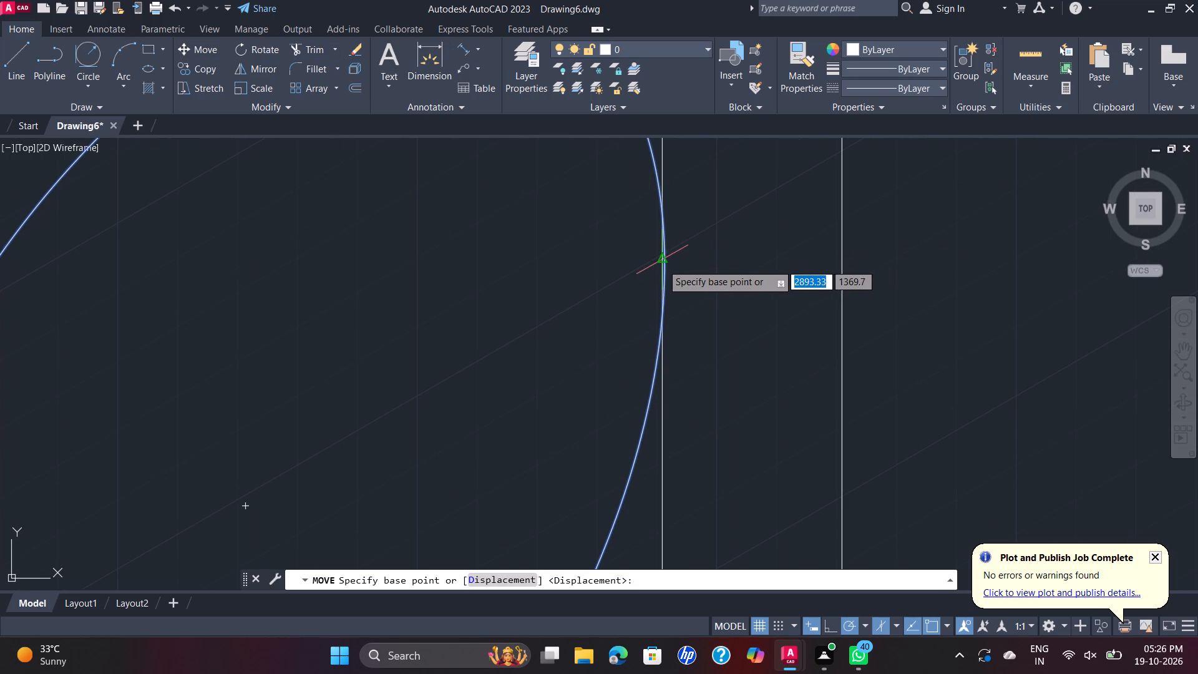
{"action": "scroll", "coordinate": [656, 266], "scroll_direction": "up", "scroll_amount": 1}
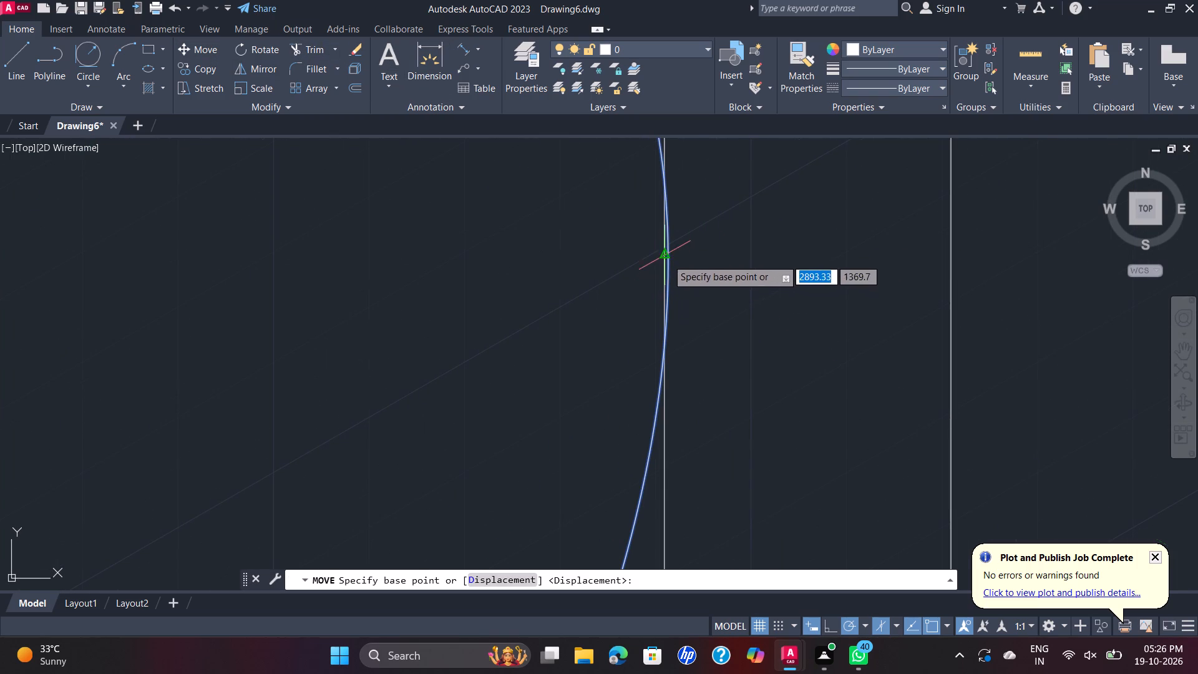
{"action": "scroll", "coordinate": [668, 256], "scroll_direction": "up", "scroll_amount": 2}
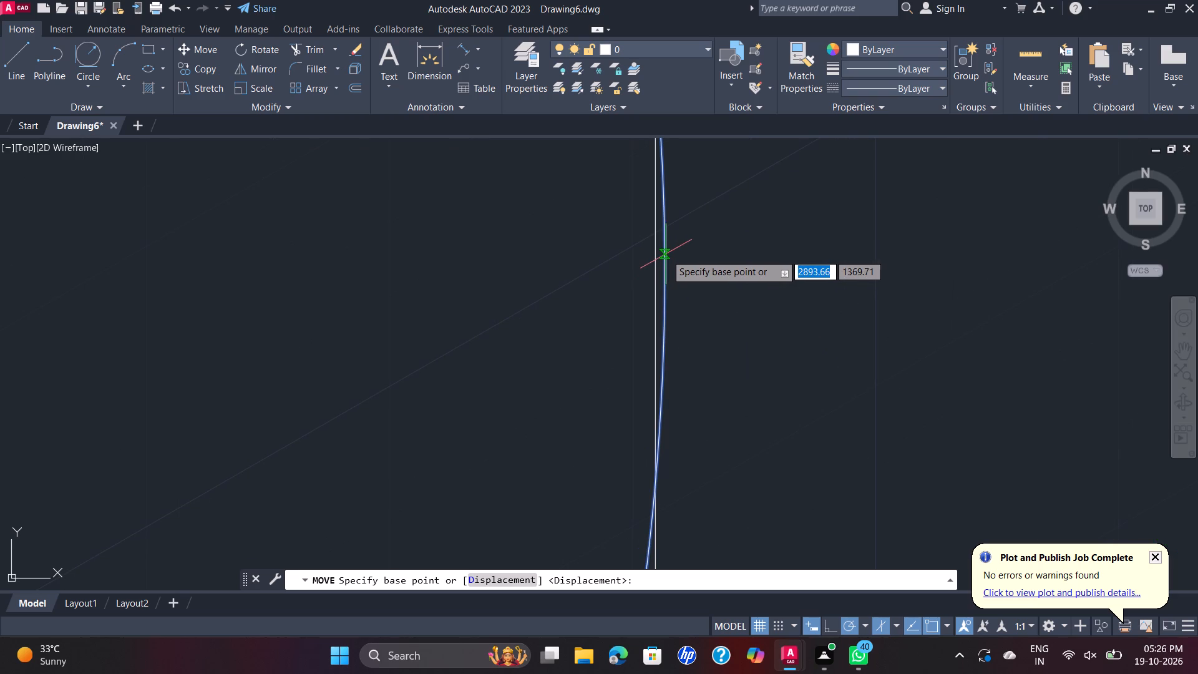
{"action": "left_click", "coordinate": [666, 254]}
{"action": "left_click", "coordinate": [657, 252]}
{"action": "scroll", "coordinate": [661, 252], "scroll_direction": "down", "scroll_amount": 3}
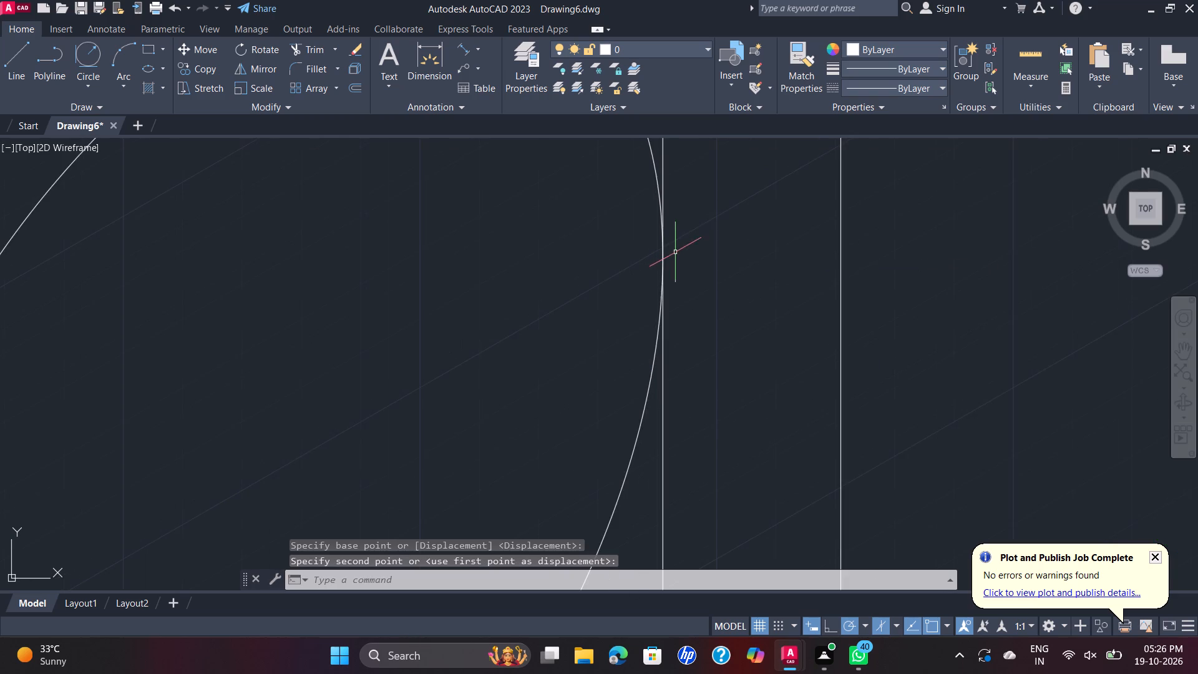
Trim the 30° line's inner end back to its crossing with the isocircle, and trim away the isocircle's large outer portion, keeping the curve facing the profile.
{"action": "scroll", "coordinate": [719, 261], "scroll_direction": "down", "scroll_amount": 2}
{"action": "scroll", "coordinate": [622, 485], "scroll_direction": "down", "scroll_amount": 1}
{"action": "middle_click_drag", "start_coordinate": [621, 486], "coordinate": [617, 442]}
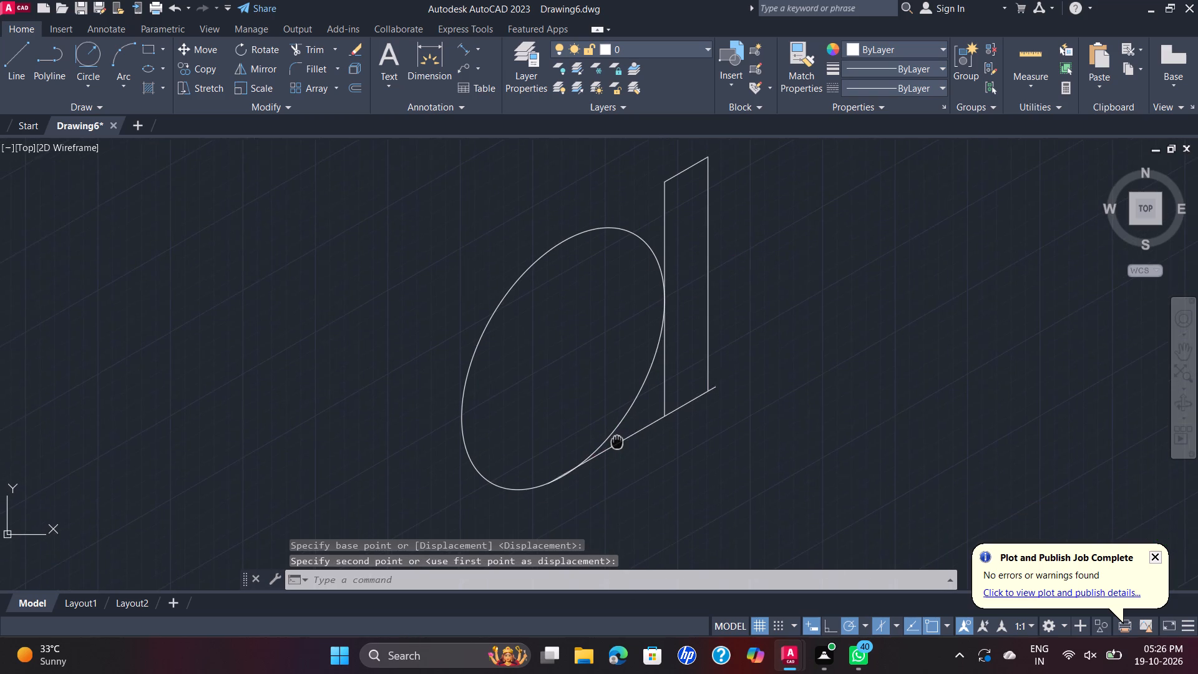
{"action": "middle_click_drag", "start_coordinate": [617, 442], "coordinate": [617, 435]}
{"action": "scroll", "coordinate": [577, 465], "scroll_direction": "up", "scroll_amount": 4}
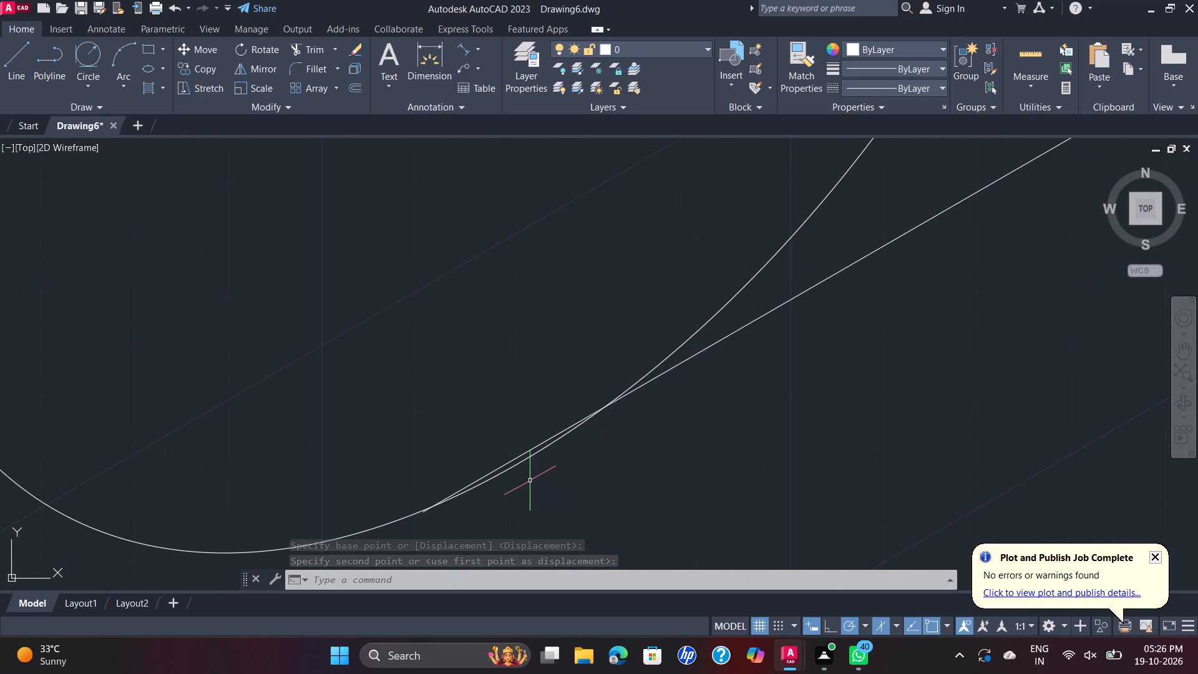
{"action": "middle_click_drag", "start_coordinate": [527, 474], "coordinate": [531, 423]}
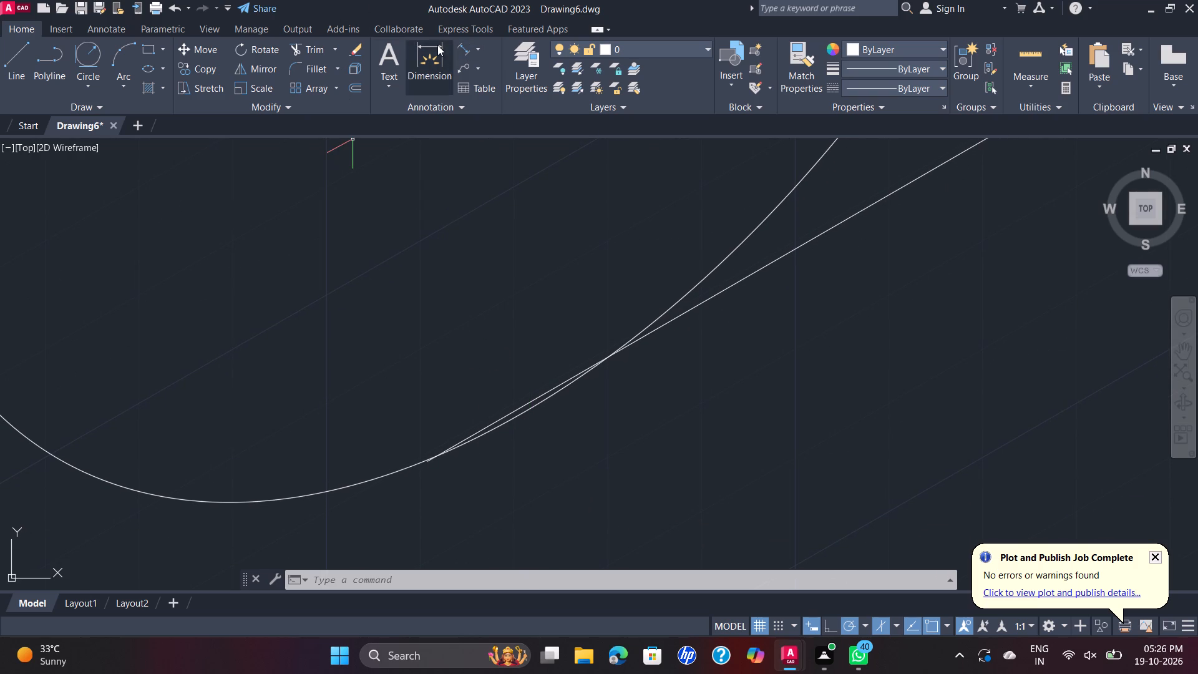
{"action": "left_click", "coordinate": [319, 52]}
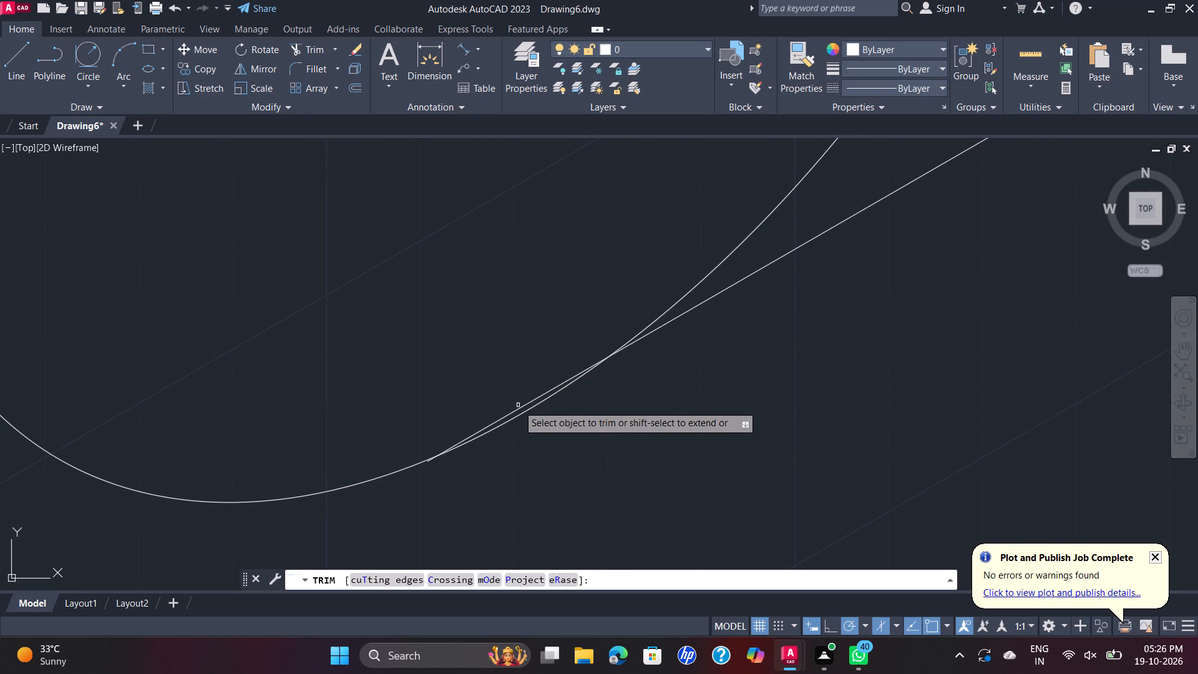
{"action": "left_click", "coordinate": [516, 409]}
{"action": "scroll", "coordinate": [505, 464], "scroll_direction": "down", "scroll_amount": 2}
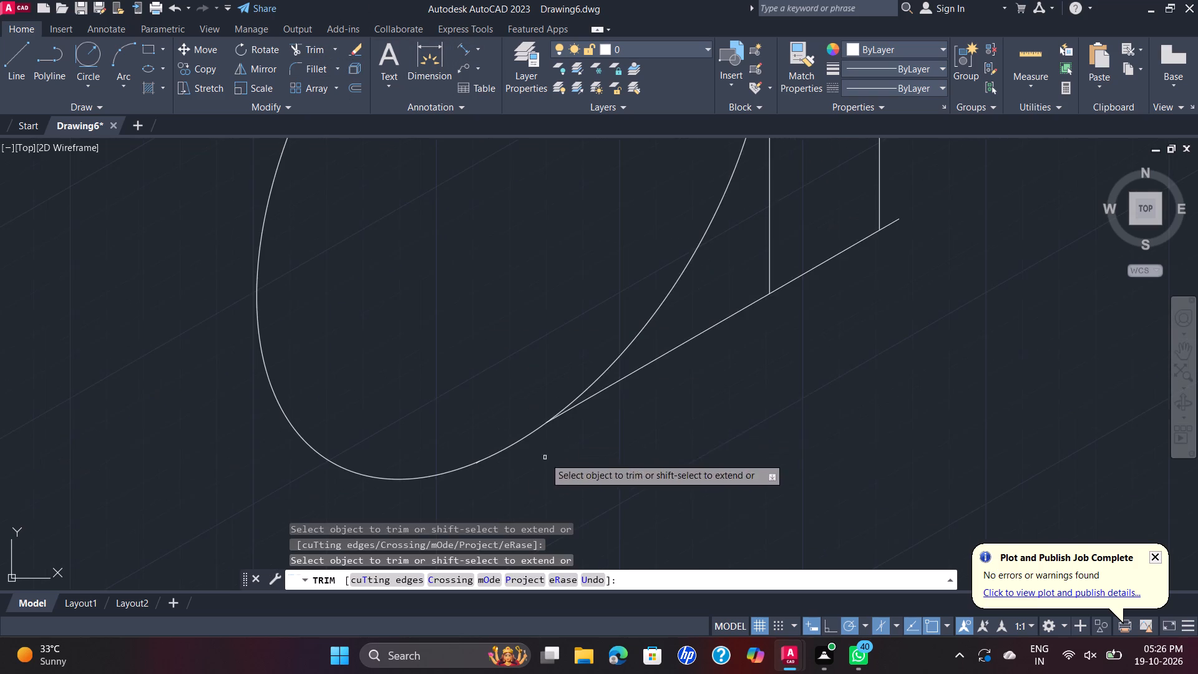
{"action": "scroll", "coordinate": [697, 414], "scroll_direction": "down", "scroll_amount": 1}
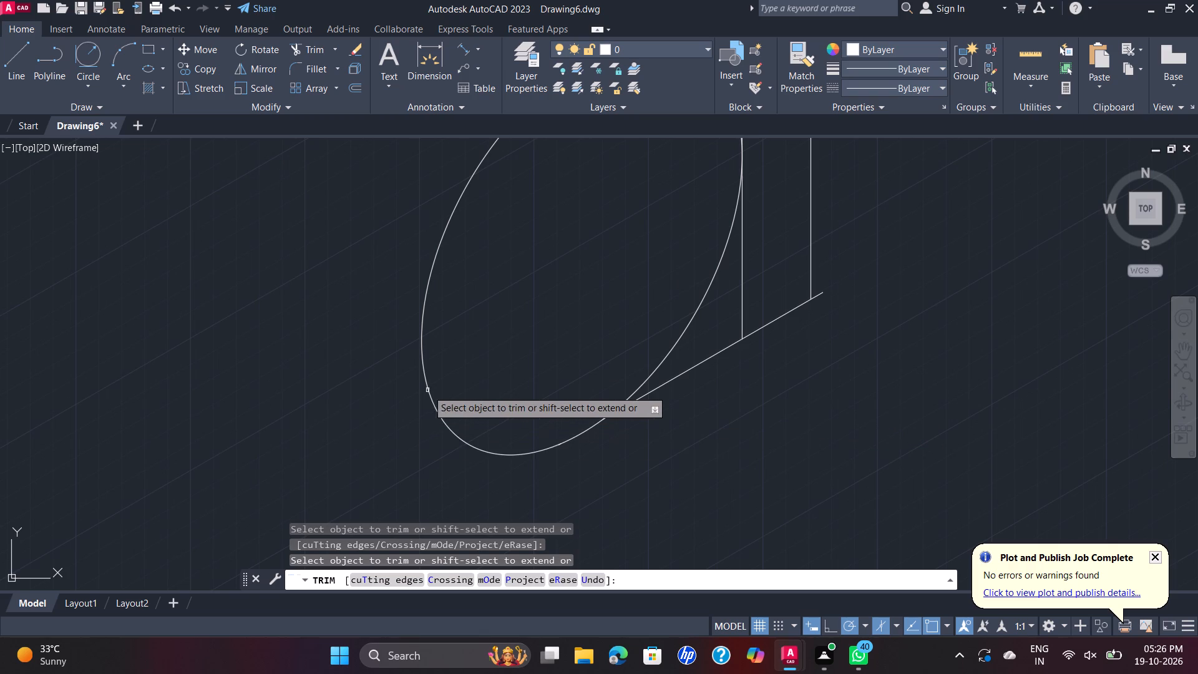
{"action": "left_click", "coordinate": [427, 389]}
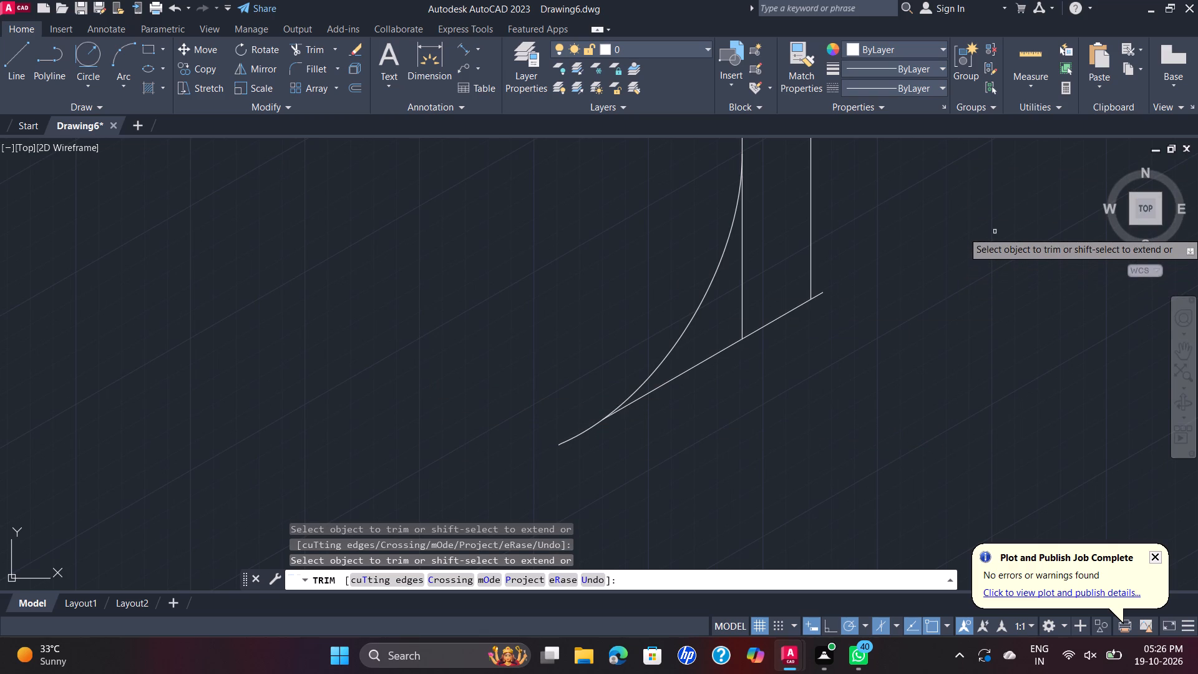
Trim the 30° line's overshoot beyond the farther vertical line, and the nearer vertical line's part below where it meets the curve.
{"action": "scroll", "coordinate": [995, 232], "scroll_direction": "down", "scroll_amount": 1}
{"action": "middle_click_drag", "start_coordinate": [986, 232], "coordinate": [940, 302]}
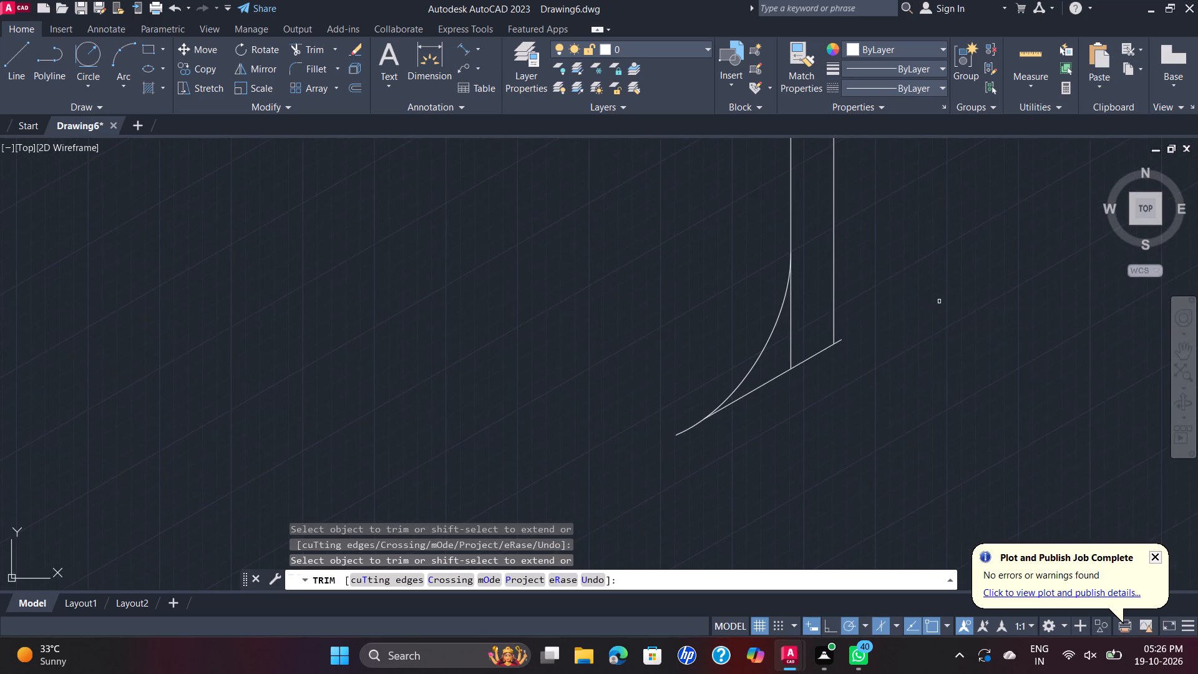
{"action": "scroll", "coordinate": [938, 301], "scroll_direction": "up", "scroll_amount": 1}
{"action": "left_click", "coordinate": [779, 366]}
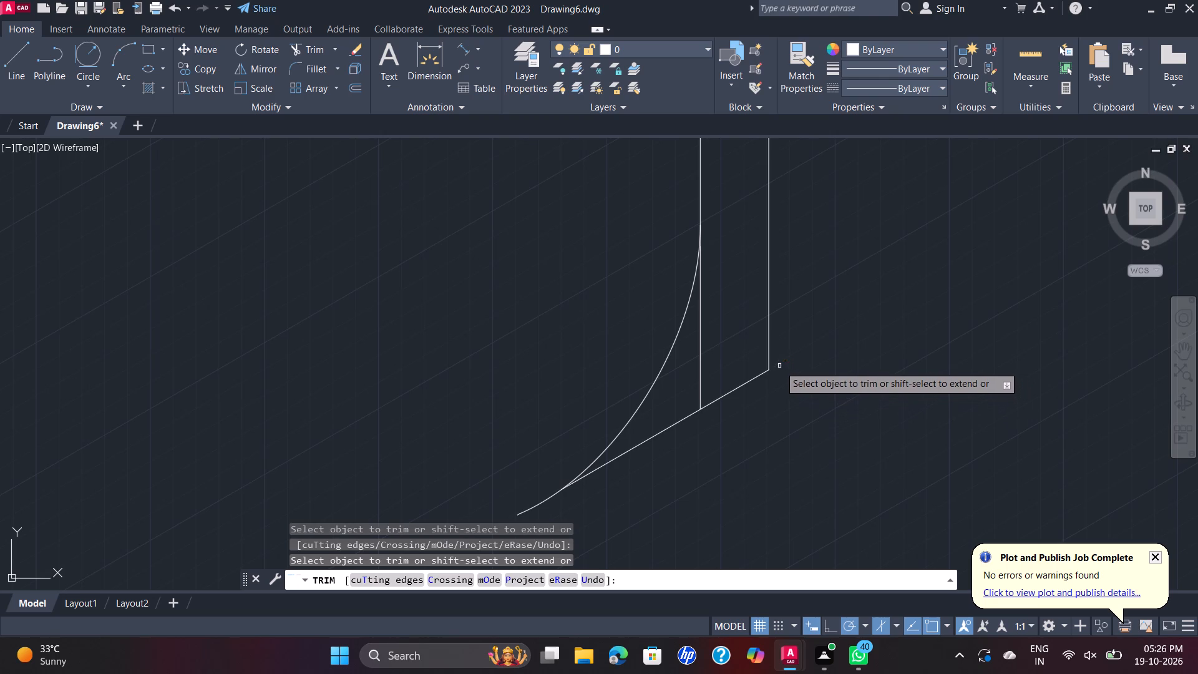
{"action": "scroll", "coordinate": [811, 341], "scroll_direction": "down", "scroll_amount": 2}
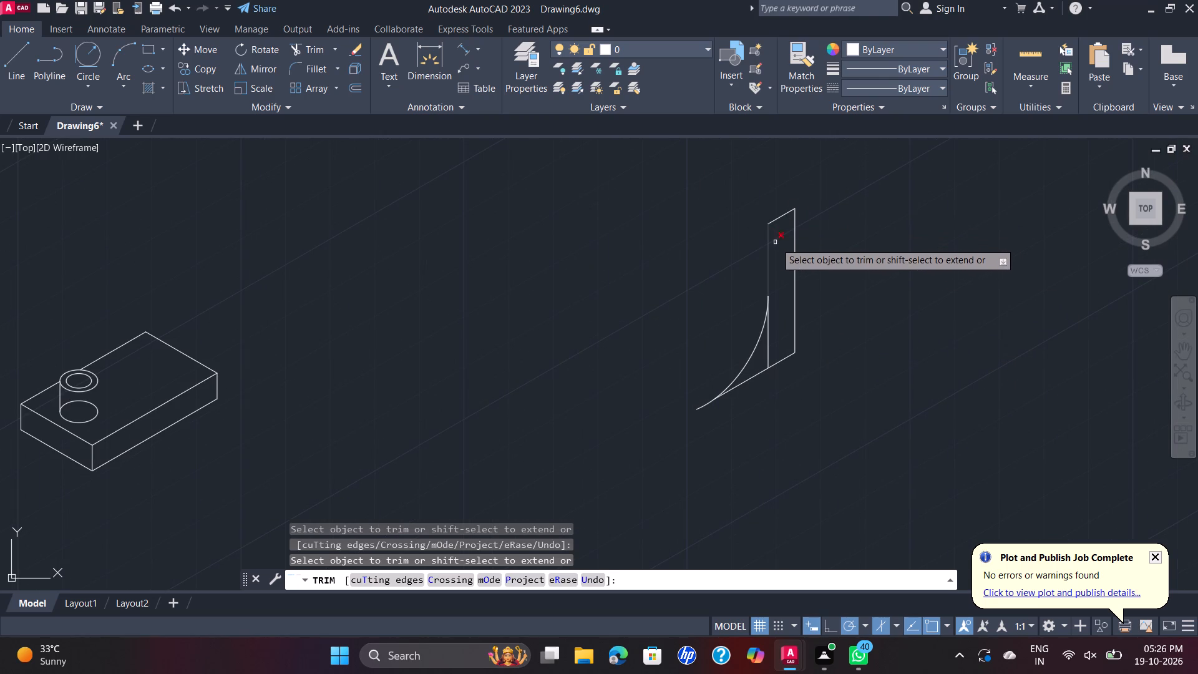
{"action": "scroll", "coordinate": [863, 272], "scroll_direction": "up", "scroll_amount": 1}
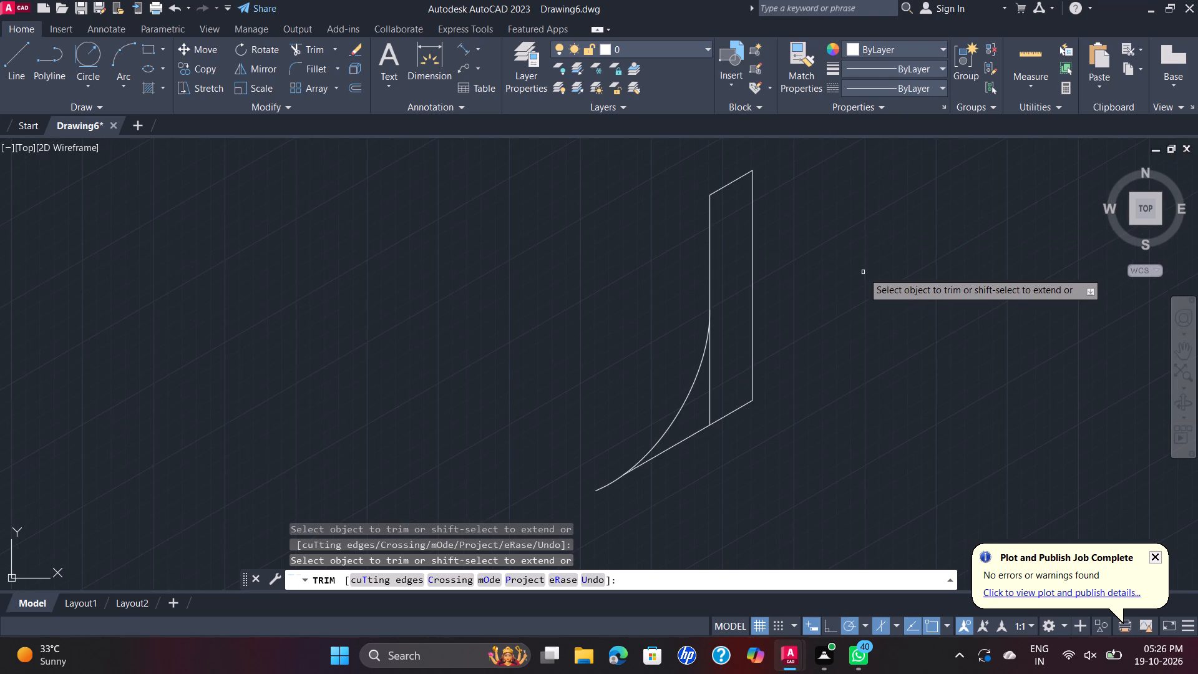
{"action": "middle_click_drag", "start_coordinate": [863, 272], "coordinate": [829, 270]}
{"action": "scroll", "coordinate": [830, 270], "scroll_direction": "down", "scroll_amount": 1}
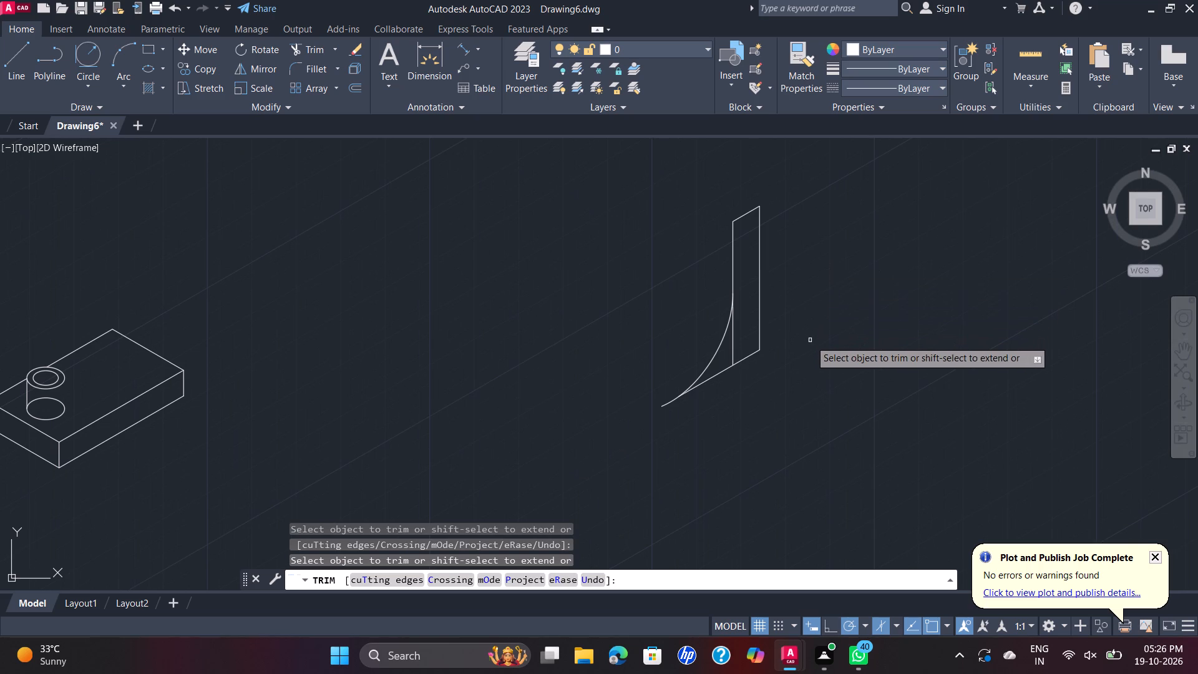
{"action": "left_click", "coordinate": [732, 346]}
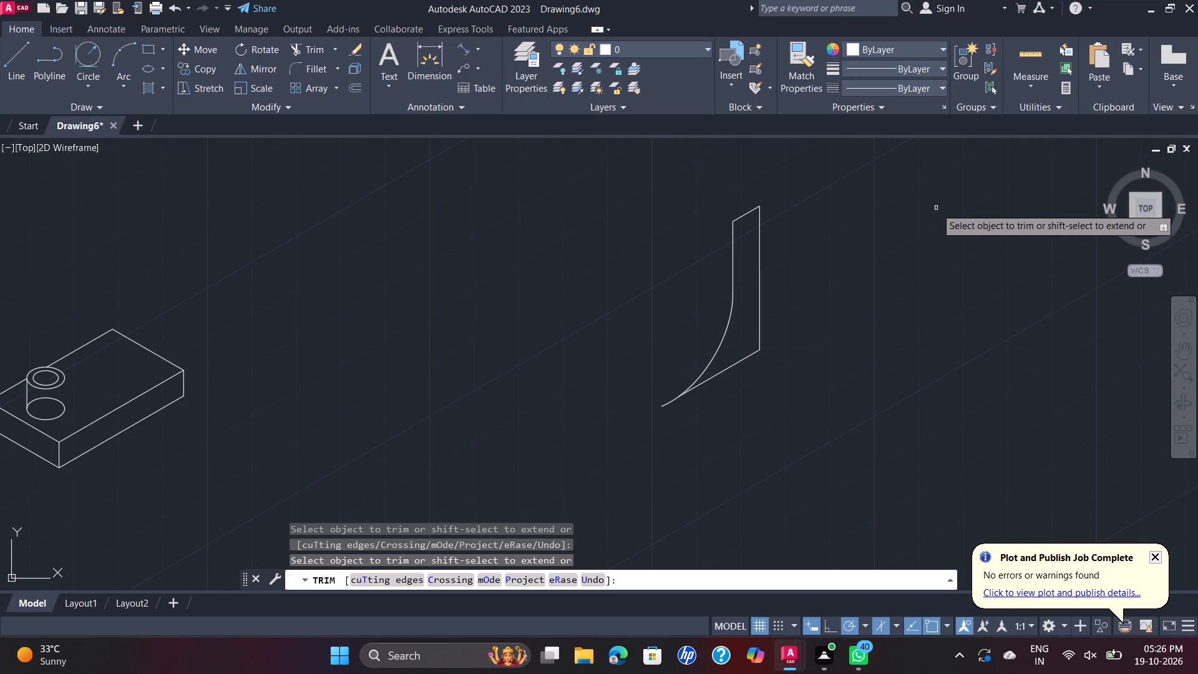
{"action": "key", "text": "Escape"}
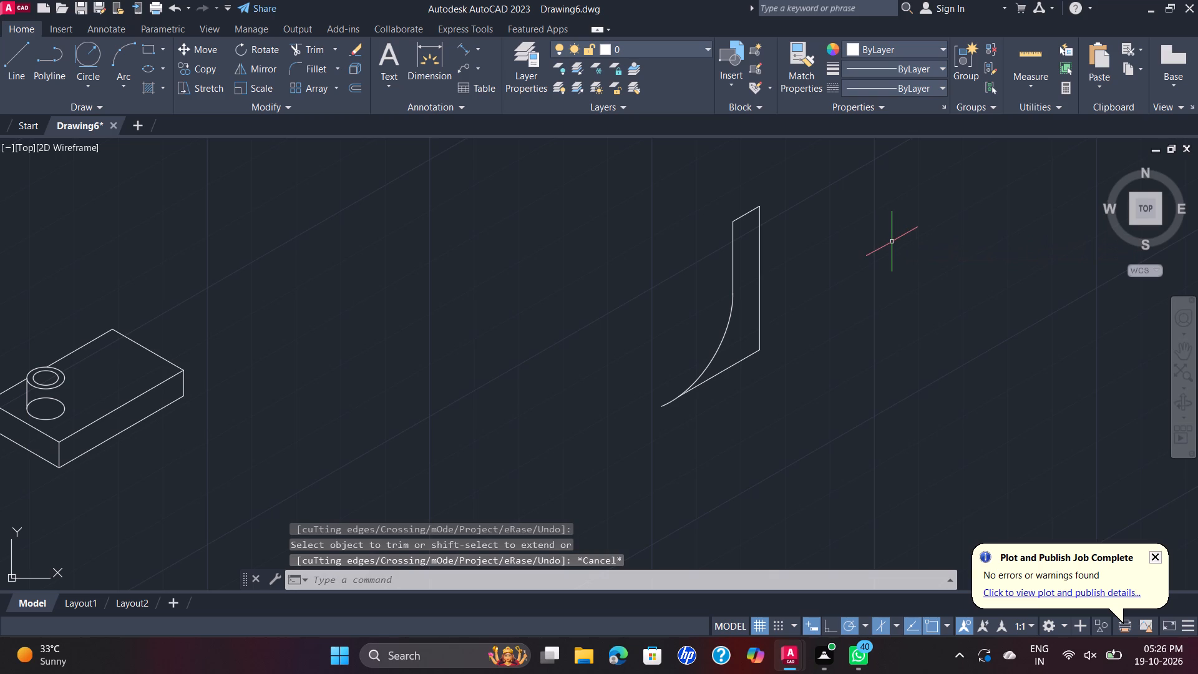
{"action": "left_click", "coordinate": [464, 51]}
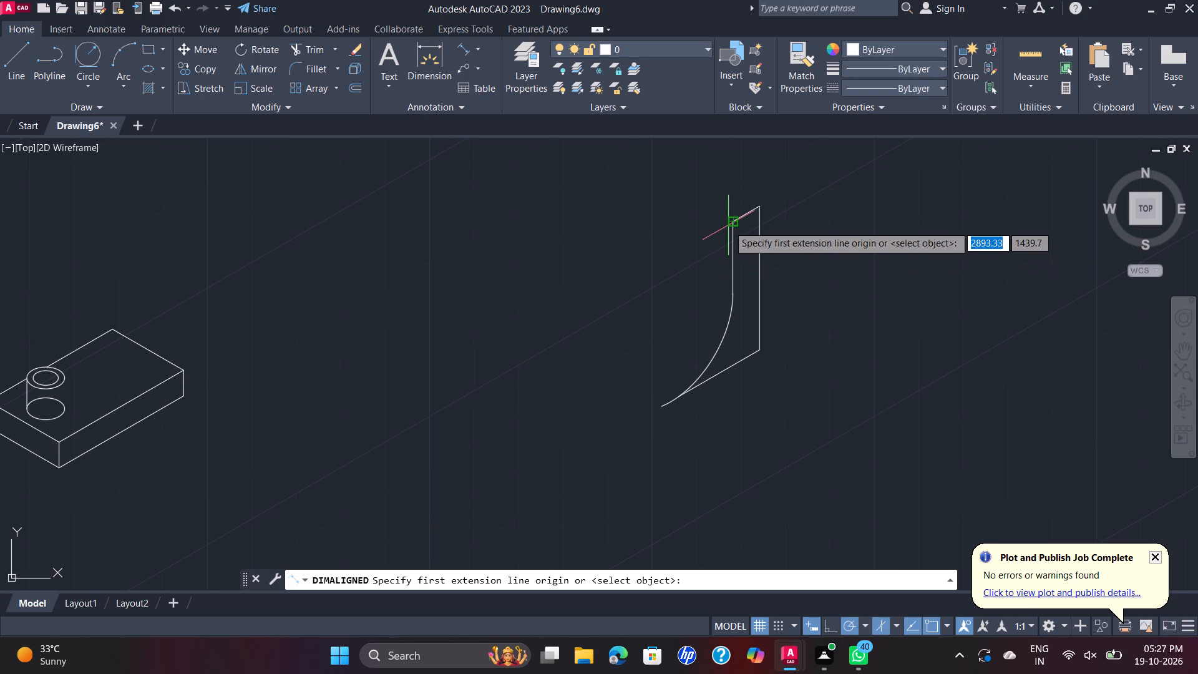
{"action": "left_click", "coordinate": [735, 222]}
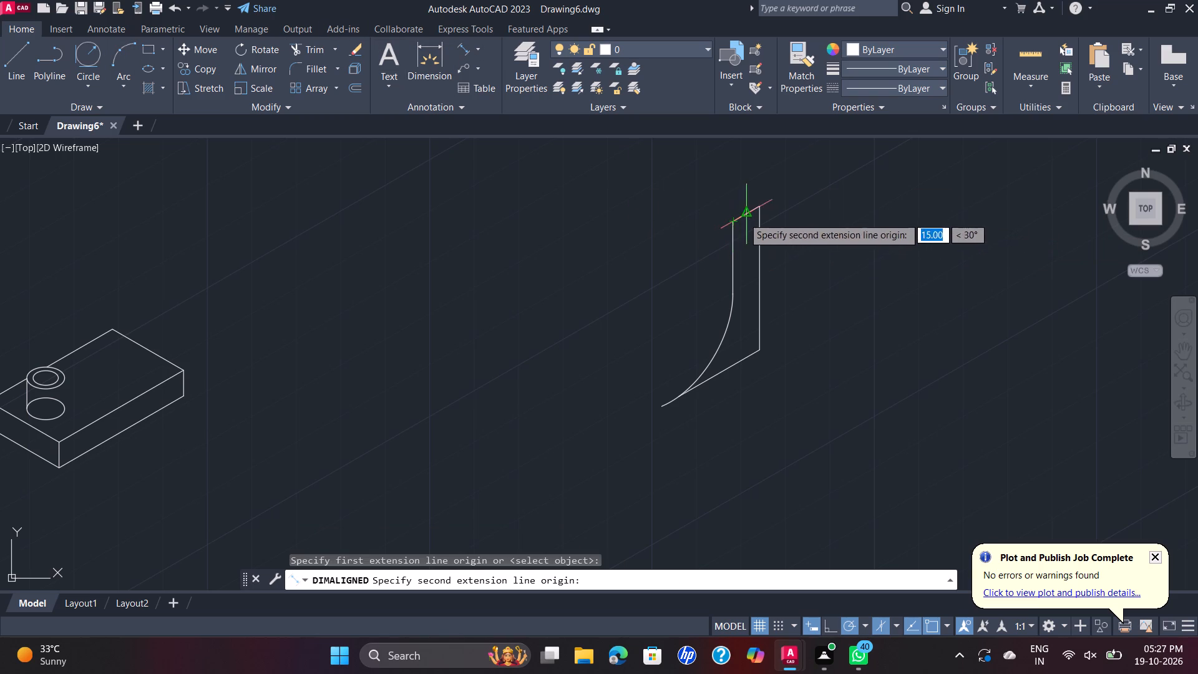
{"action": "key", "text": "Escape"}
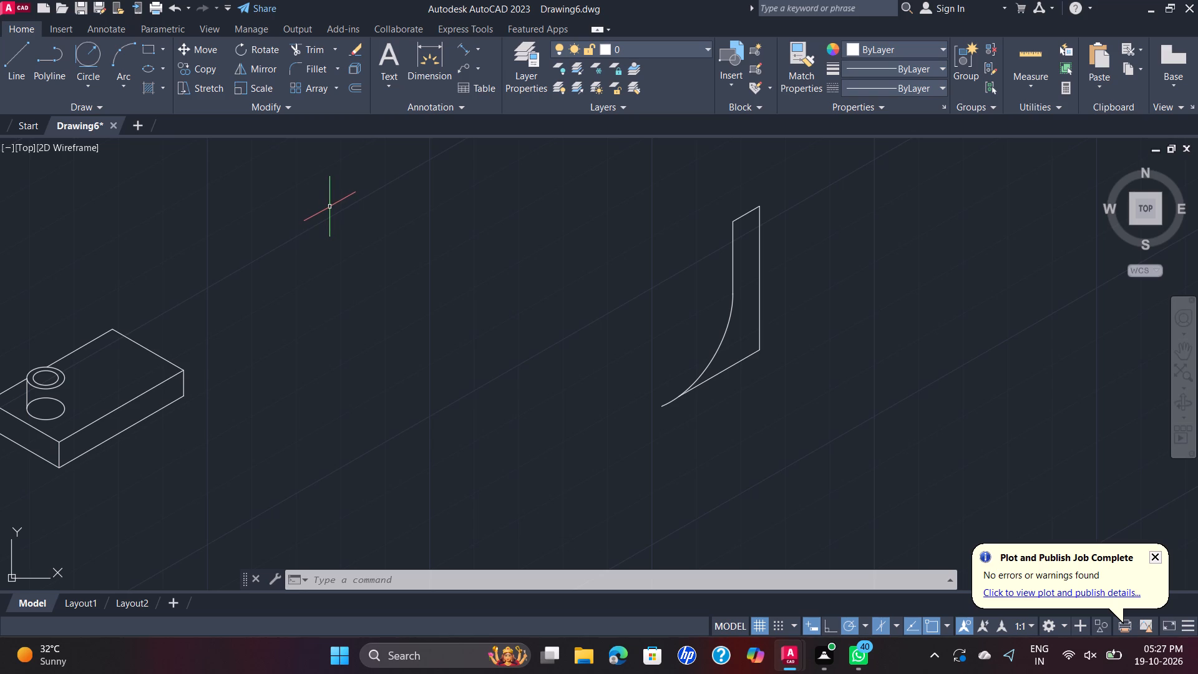
Copy the whole curved profile 60 units along the 150° direction, using its upper outer corner as base point.
{"action": "left_click", "coordinate": [834, 176]}
{"action": "left_click", "coordinate": [629, 414]}
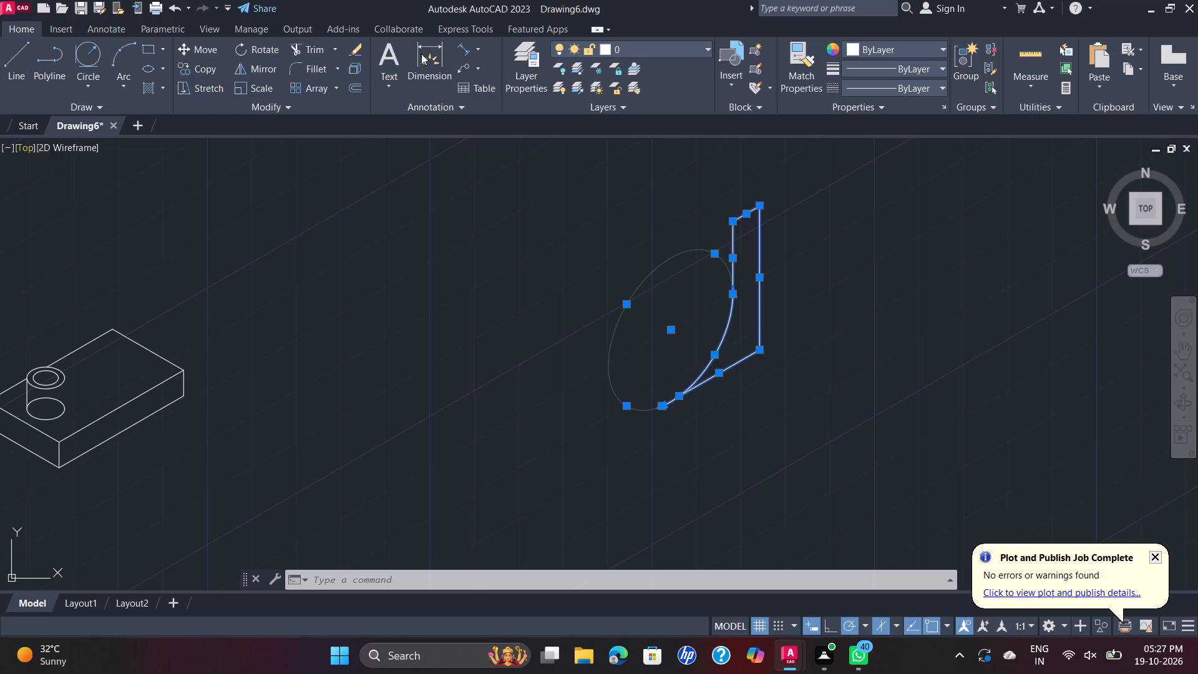
{"action": "left_click", "coordinate": [197, 71]}
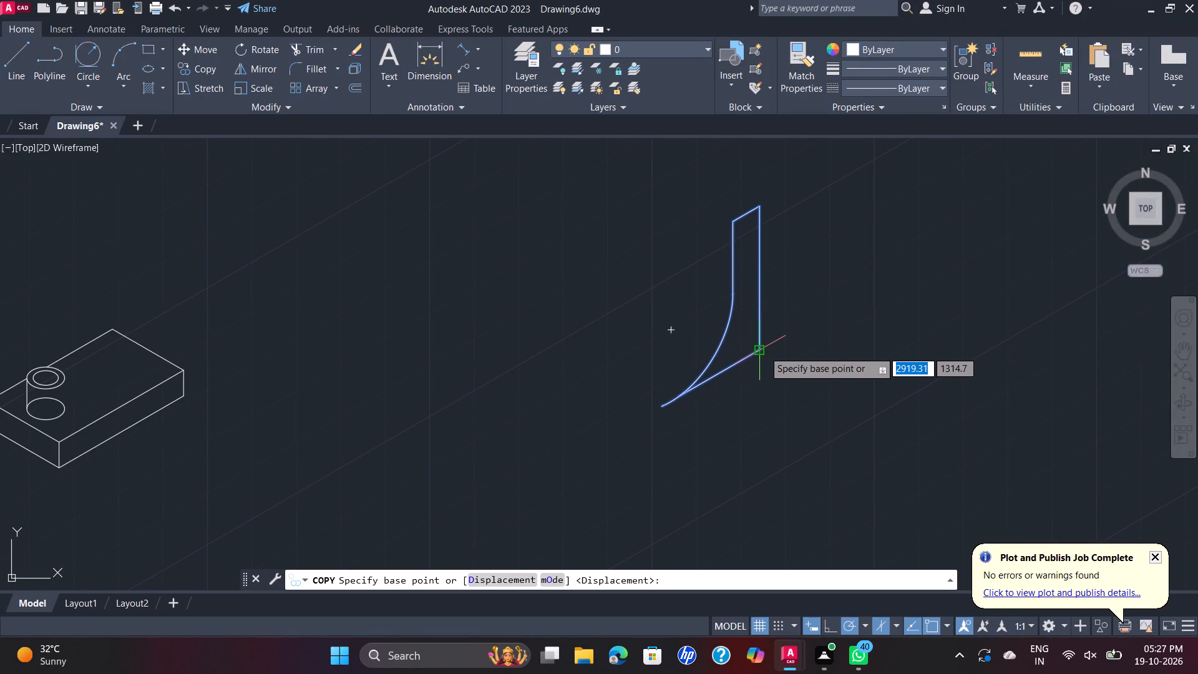
{"action": "left_click", "coordinate": [762, 202]}
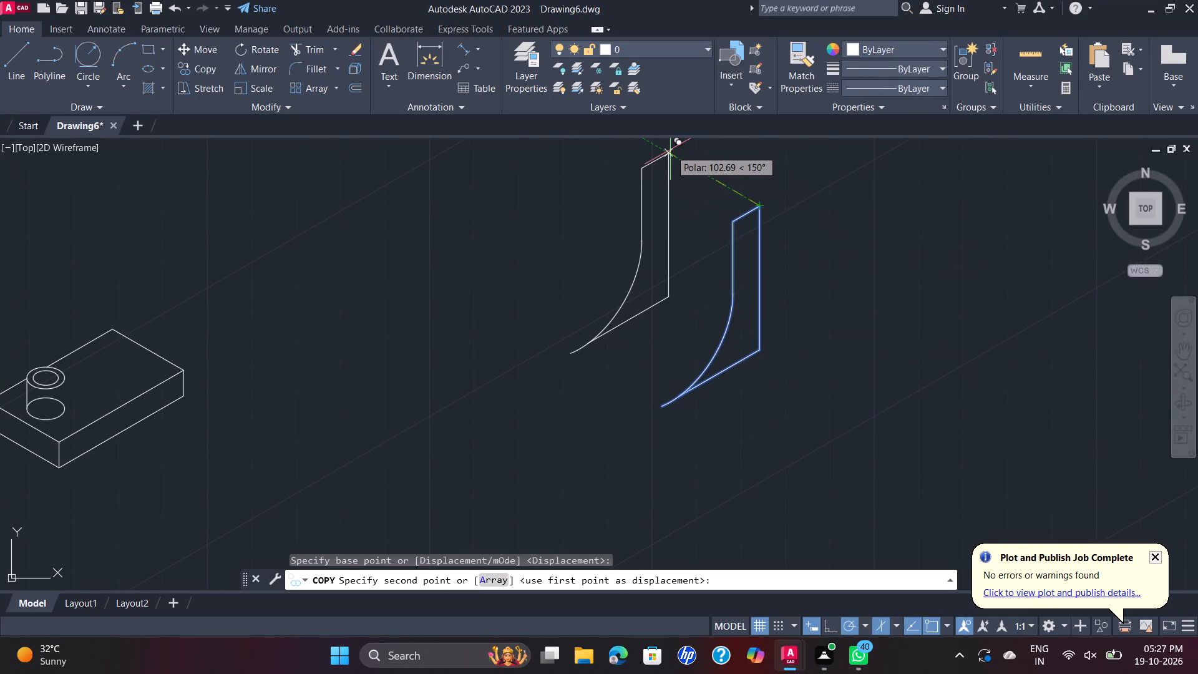
{"action": "type", "text": "60"}
{"action": "key", "text": "Return"}
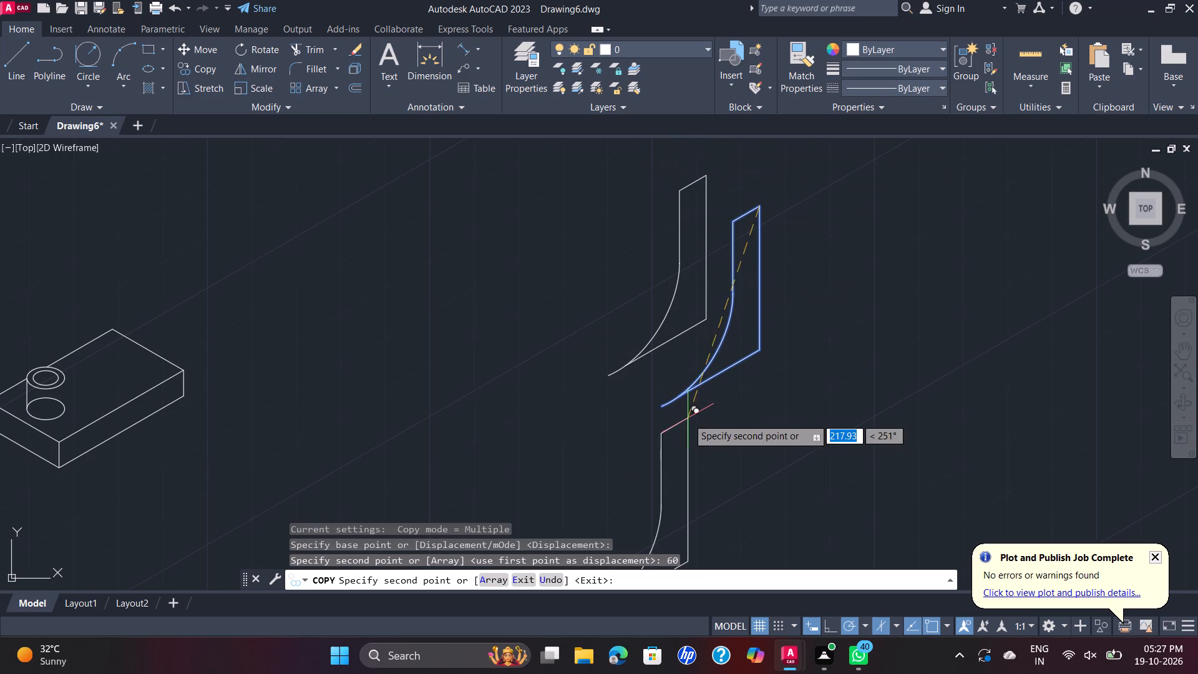
{"action": "key", "text": "Escape"}
Delete the short slanted top edges of both curved profiles.
{"action": "middle_click_drag", "start_coordinate": [786, 243], "coordinate": [776, 243]}
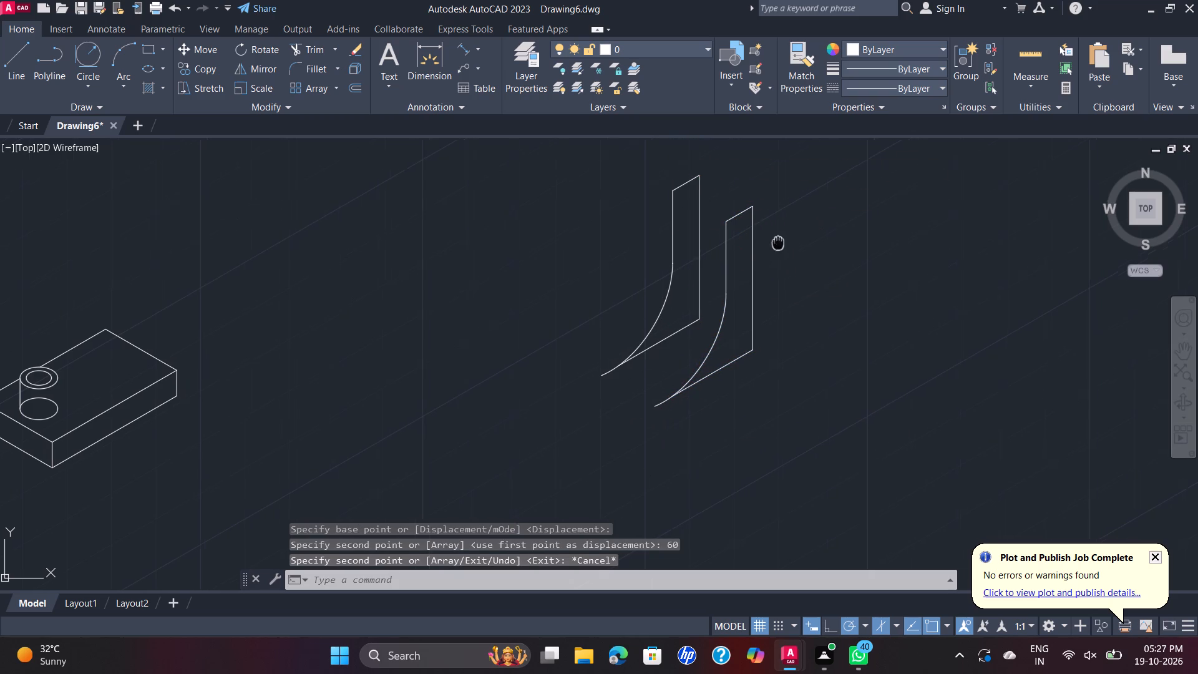
{"action": "middle_click_drag", "start_coordinate": [776, 243], "coordinate": [650, 266]}
{"action": "scroll", "coordinate": [678, 256], "scroll_direction": "down", "scroll_amount": 1}
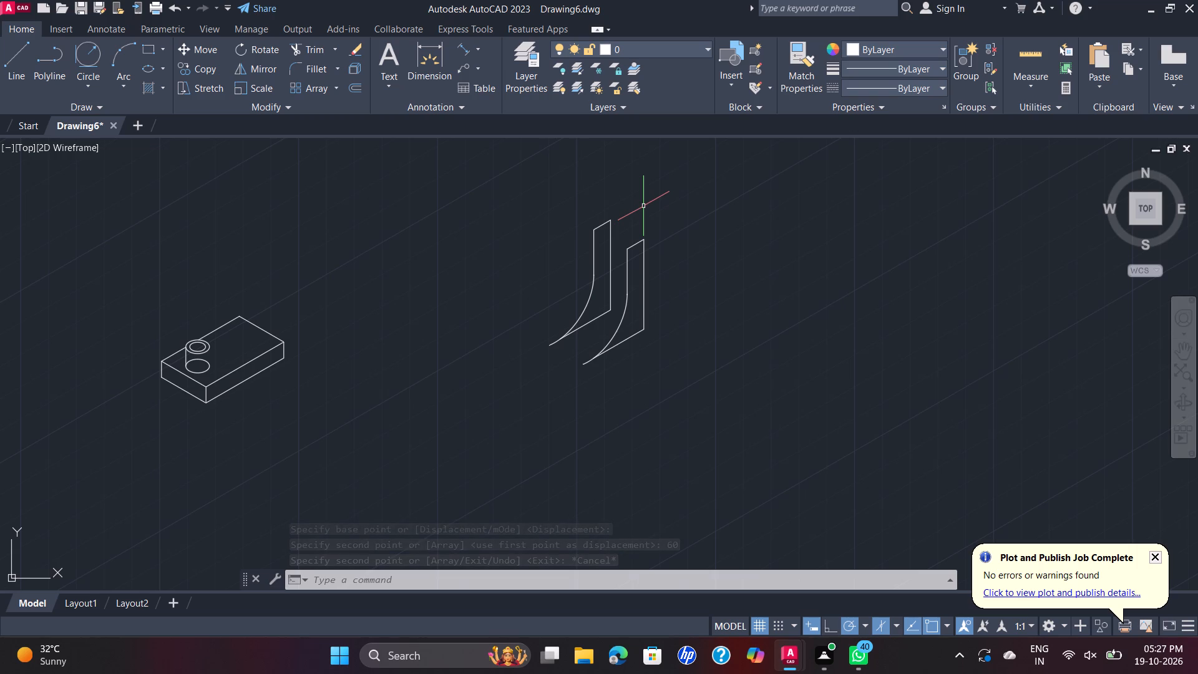
{"action": "left_click", "coordinate": [17, 51]}
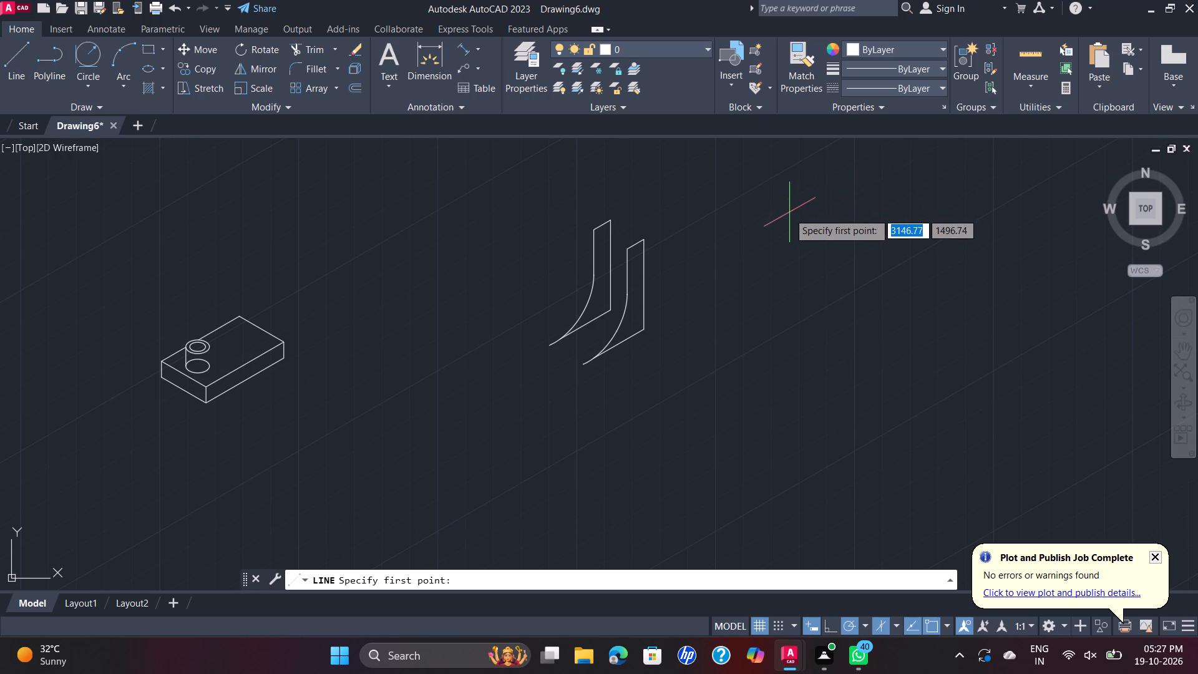
{"action": "key", "text": "Escape"}
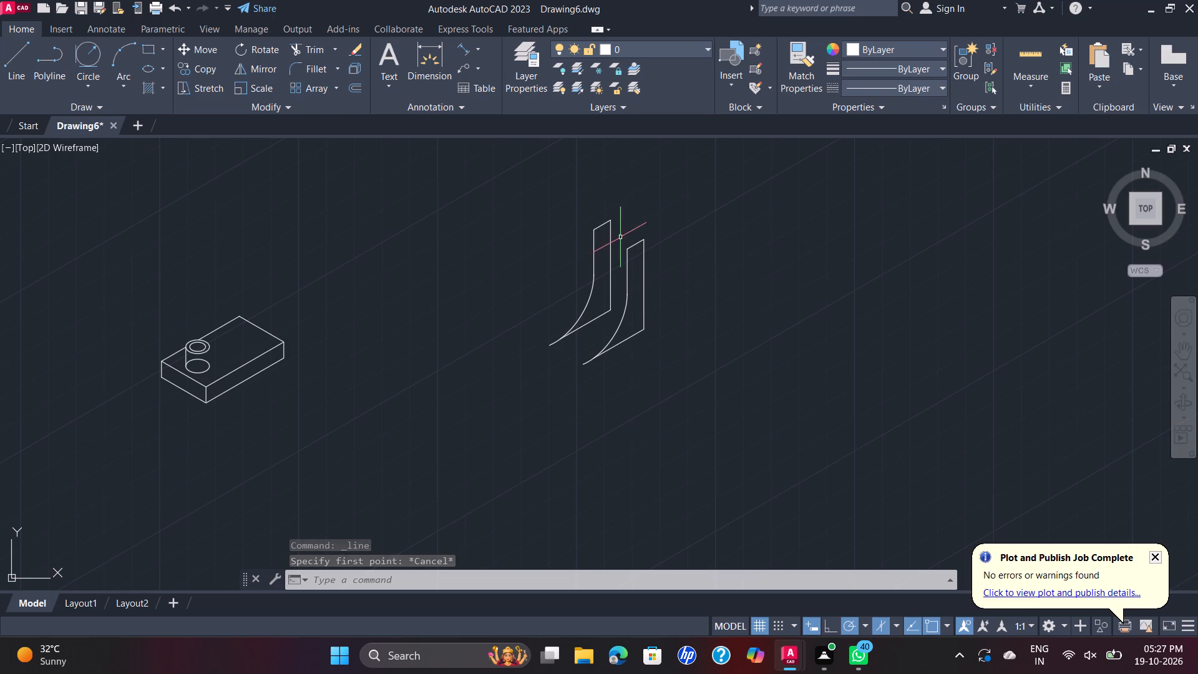
{"action": "left_click", "coordinate": [633, 248]}
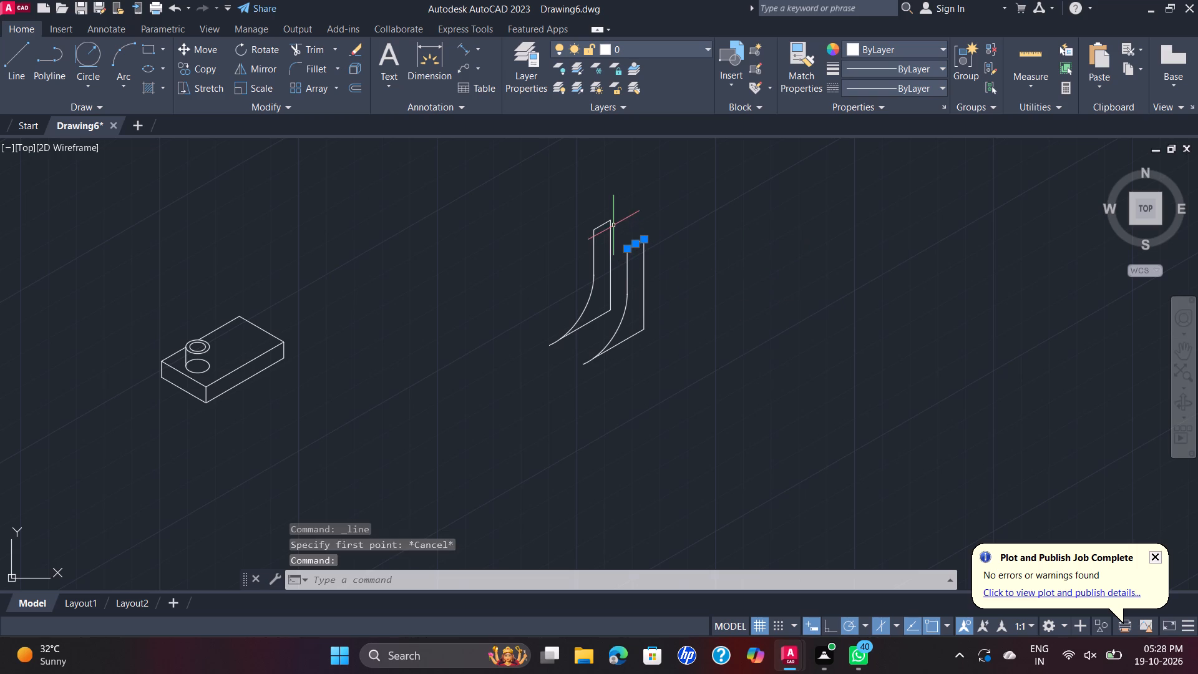
{"action": "left_click", "coordinate": [605, 223]}
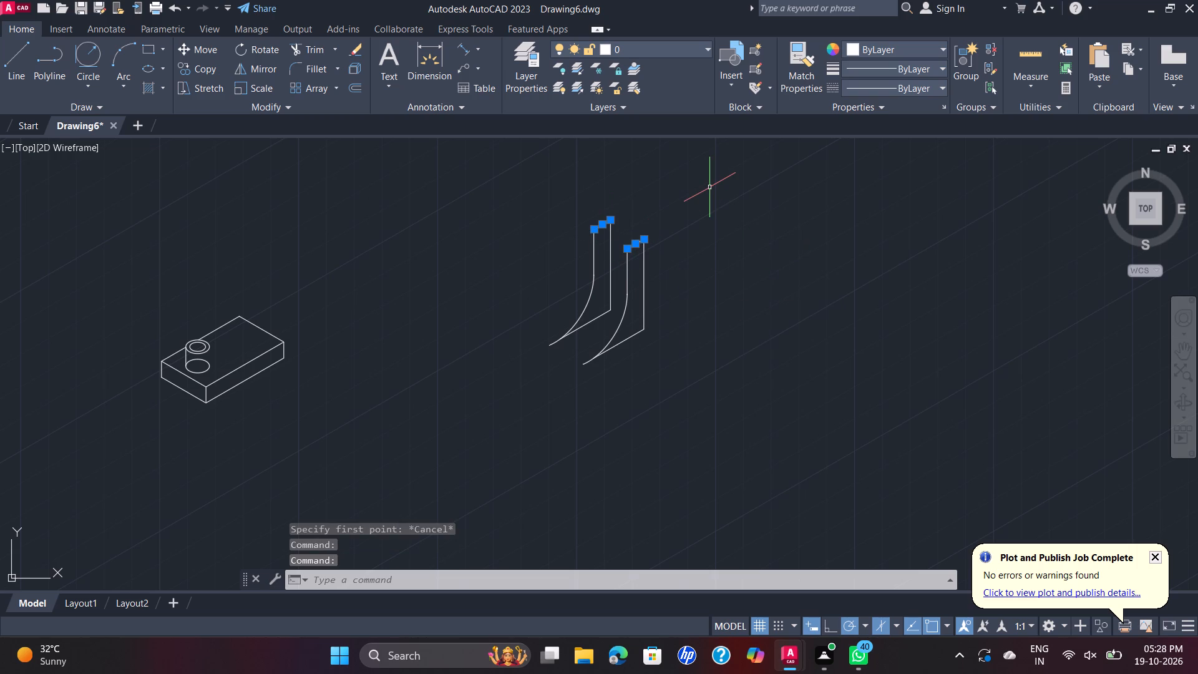
{"action": "key", "text": "Delete"}
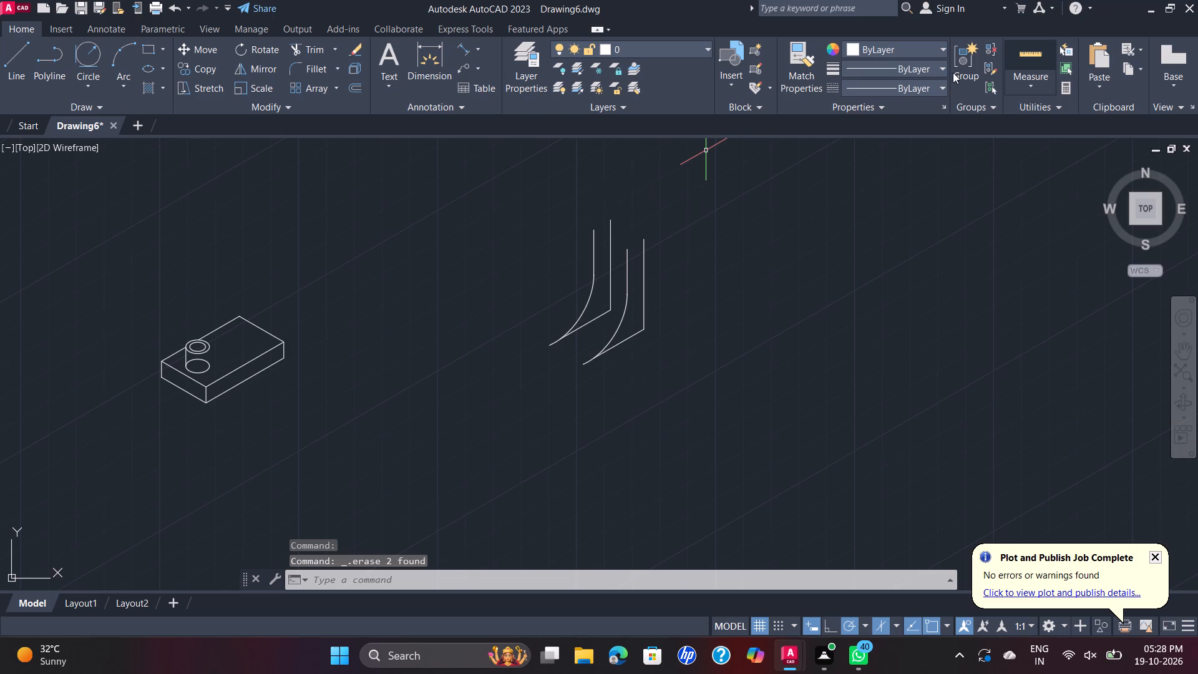
Load the ISO dash linetype ACAD_ISO02W100 from acadiso.lin into the drawing.
{"action": "left_click", "coordinate": [939, 87]}
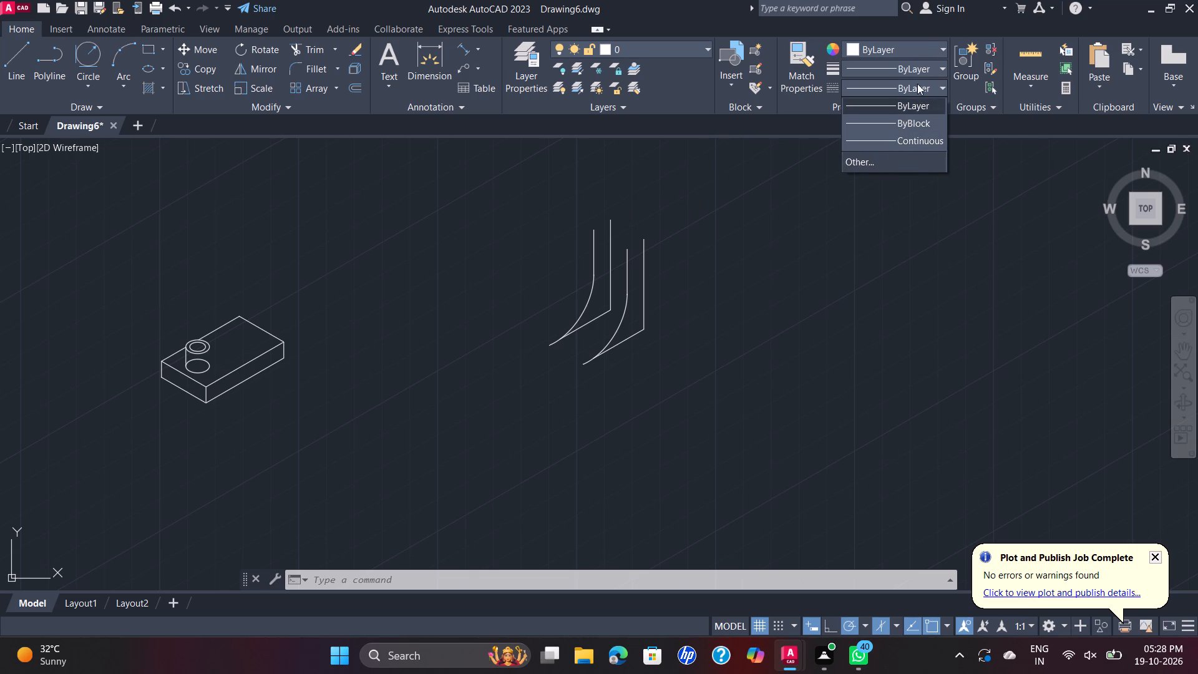
{"action": "left_click", "coordinate": [887, 167]}
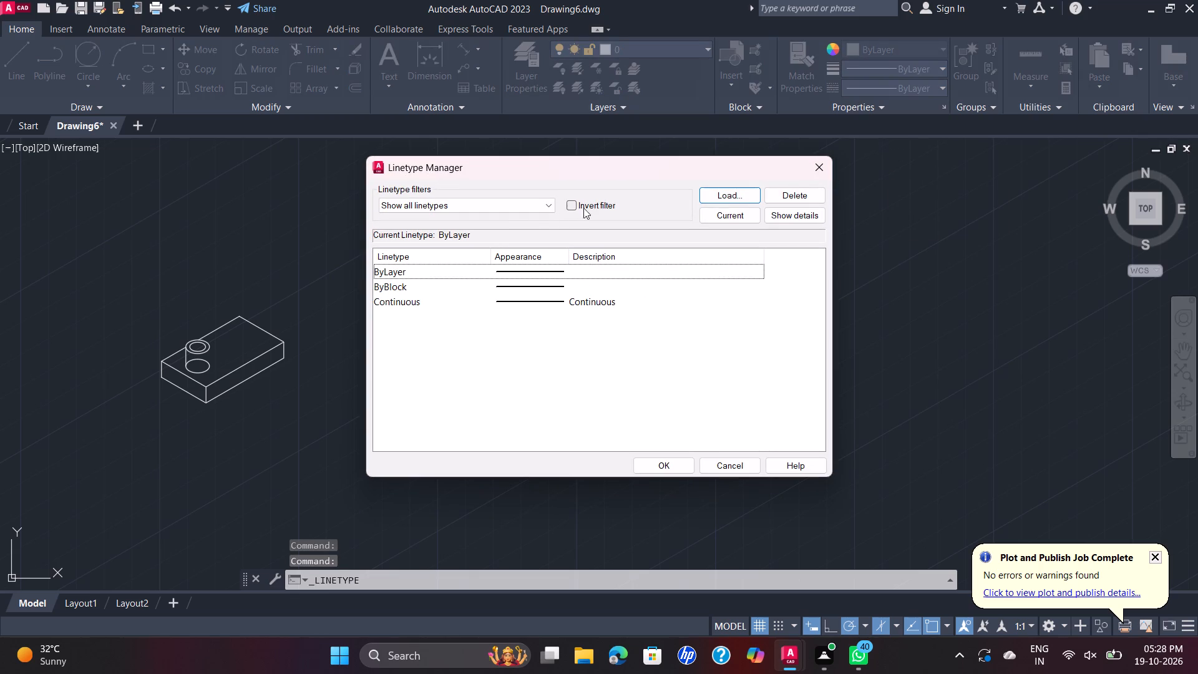
{"action": "left_click", "coordinate": [737, 195]}
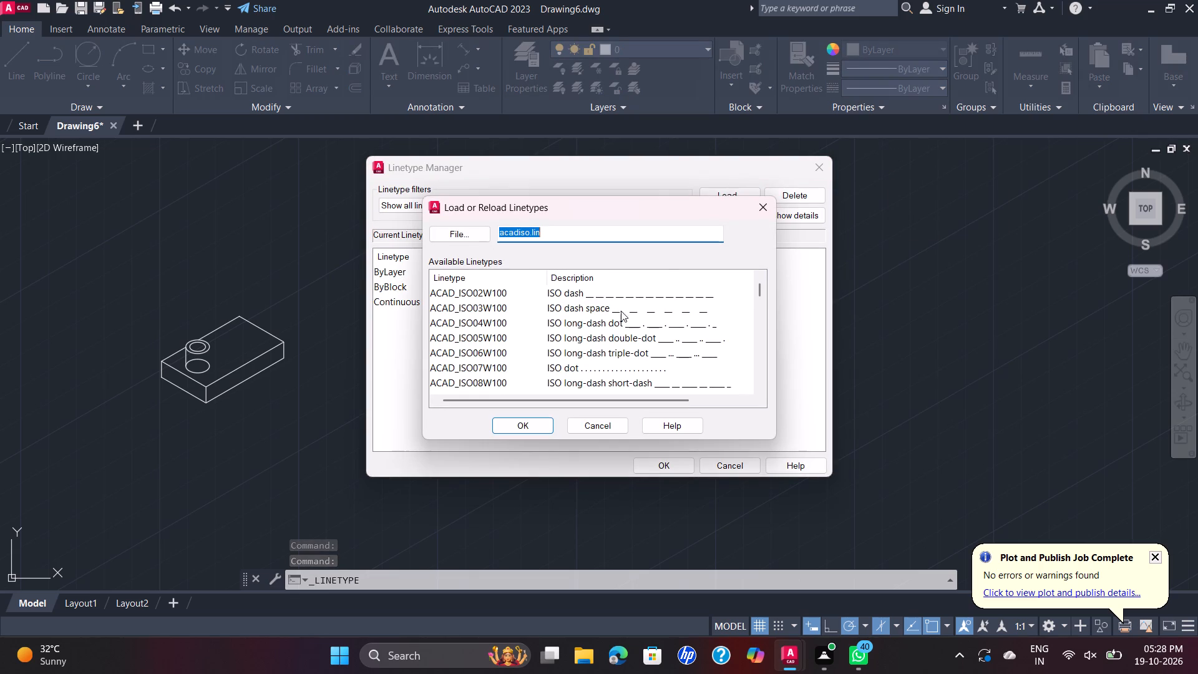
{"action": "left_click", "coordinate": [626, 290]}
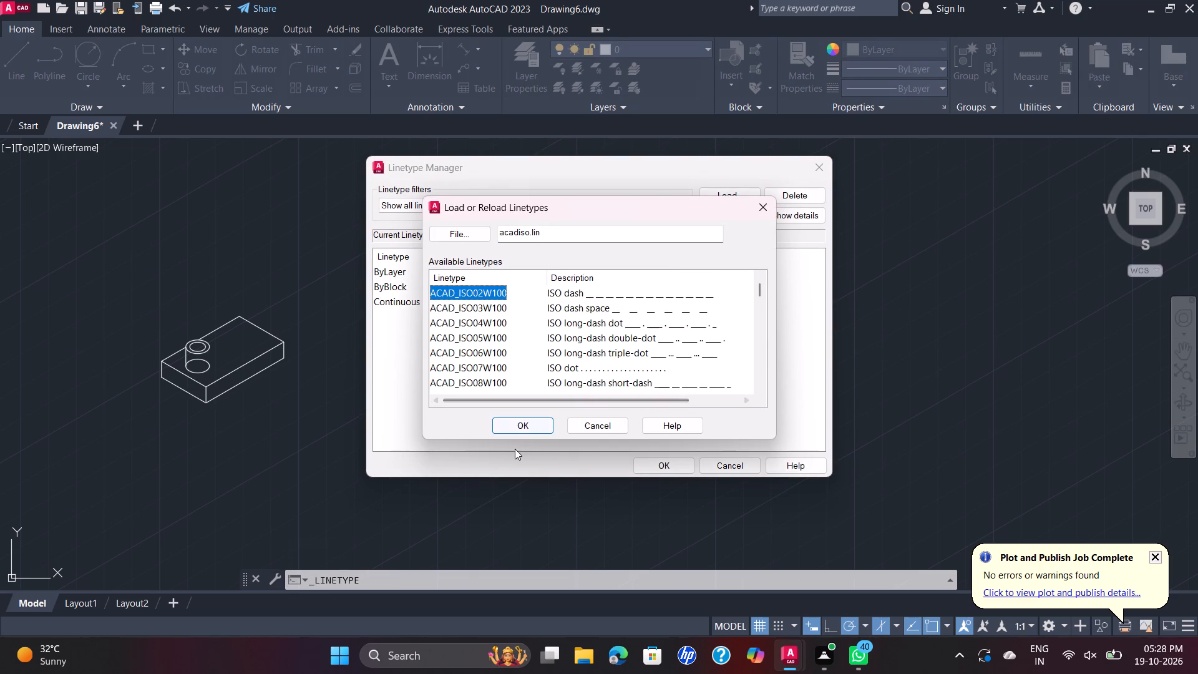
{"action": "left_click", "coordinate": [522, 426]}
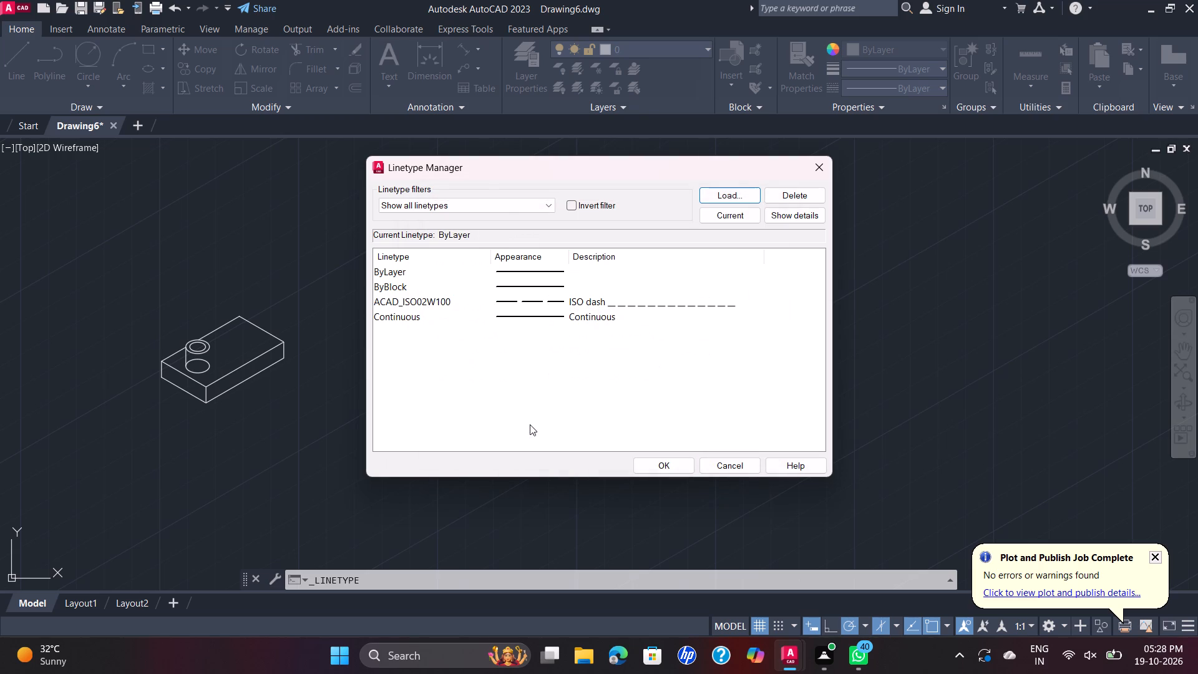
{"action": "left_click", "coordinate": [627, 303]}
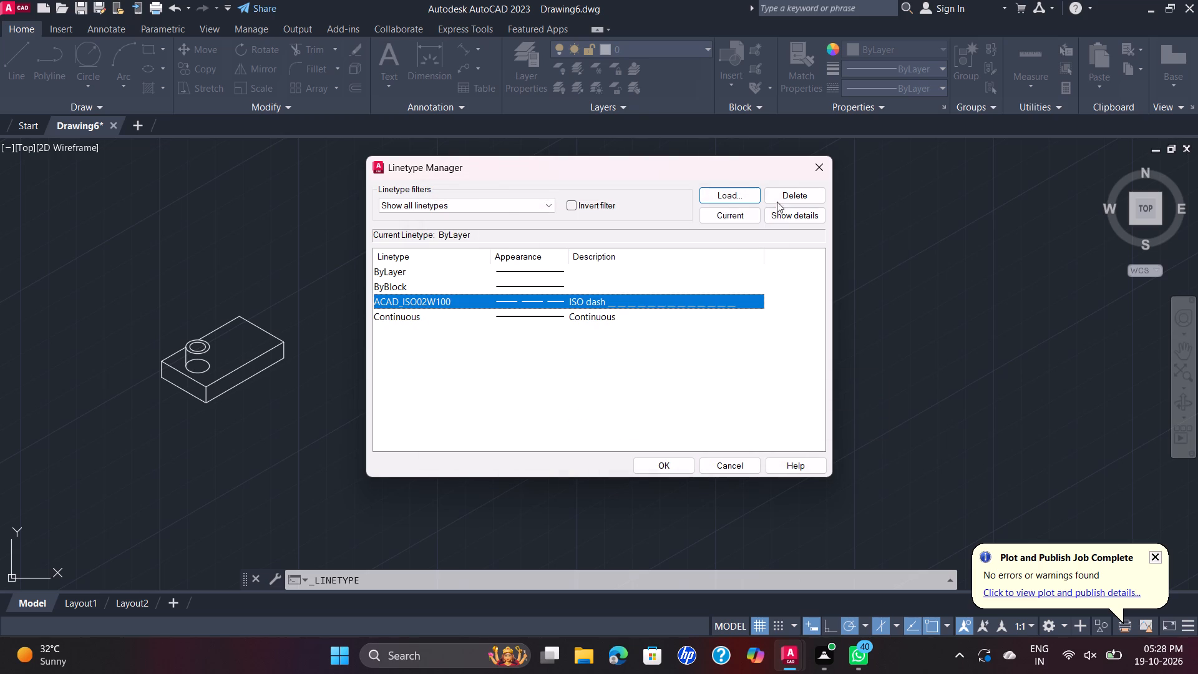
{"action": "left_click", "coordinate": [676, 464]}
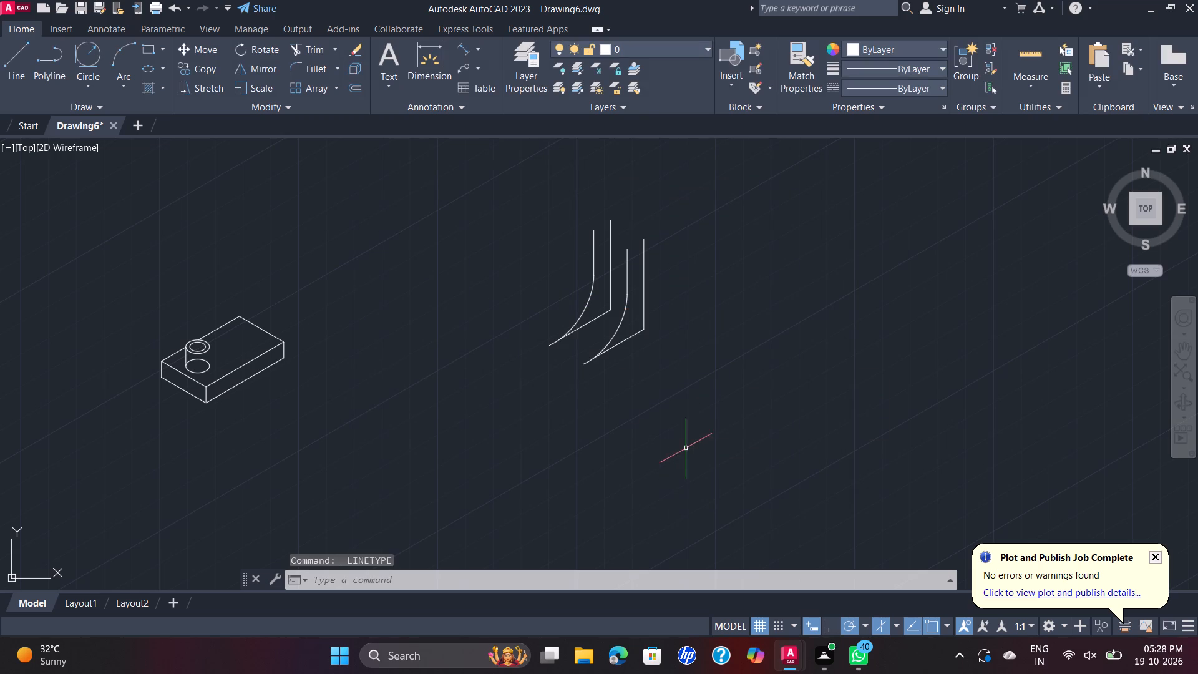
Draw the upright's closed 60 by 30 top outline in linetype ACAD_ISO02W100, joining the upper ends of its four vertical lines.
{"action": "left_click", "coordinate": [940, 85]}
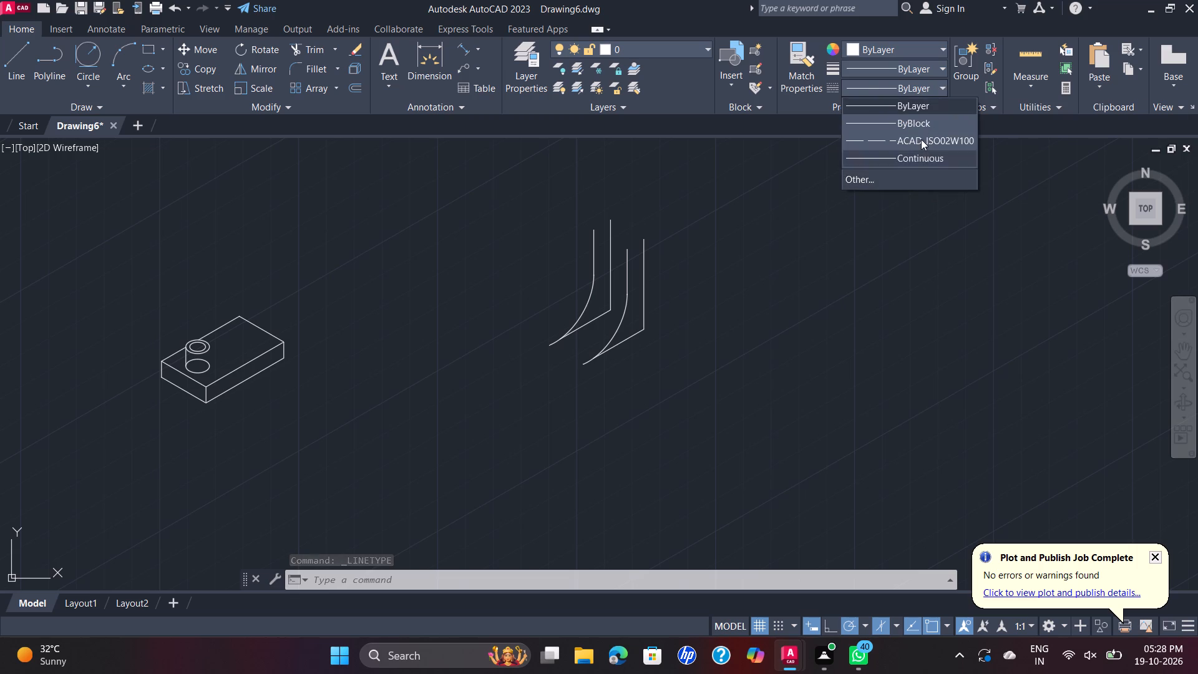
{"action": "left_click", "coordinate": [923, 135]}
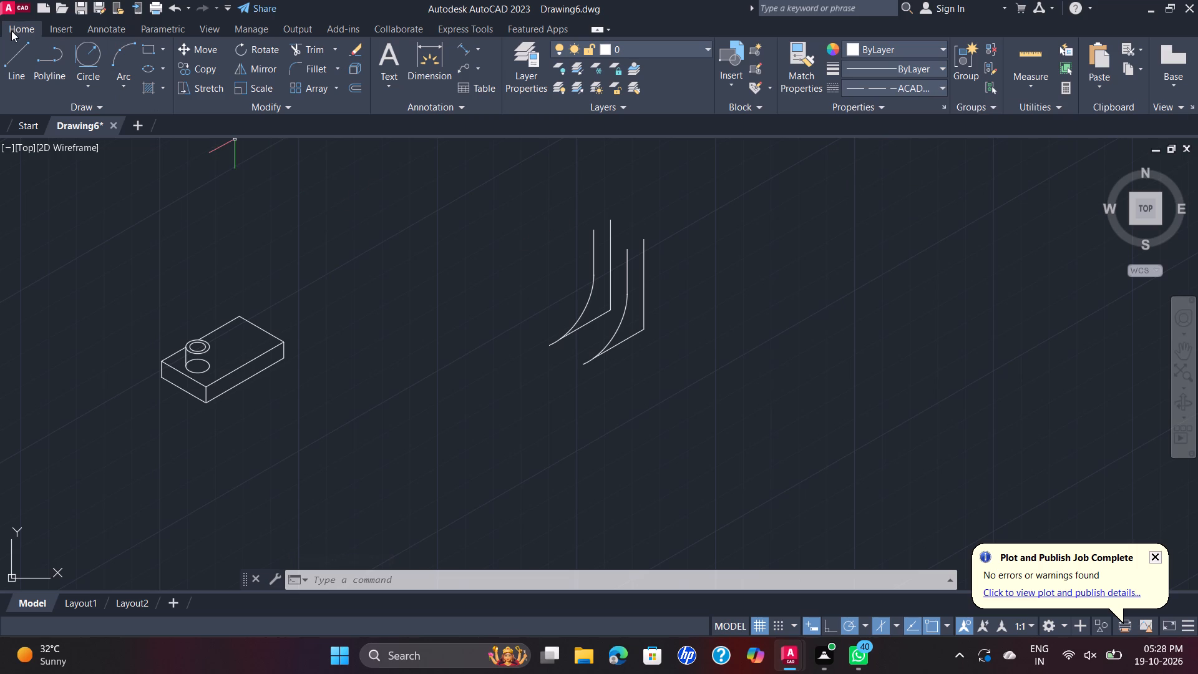
{"action": "left_click", "coordinate": [14, 46]}
{"action": "scroll", "coordinate": [625, 219], "scroll_direction": "up", "scroll_amount": 3}
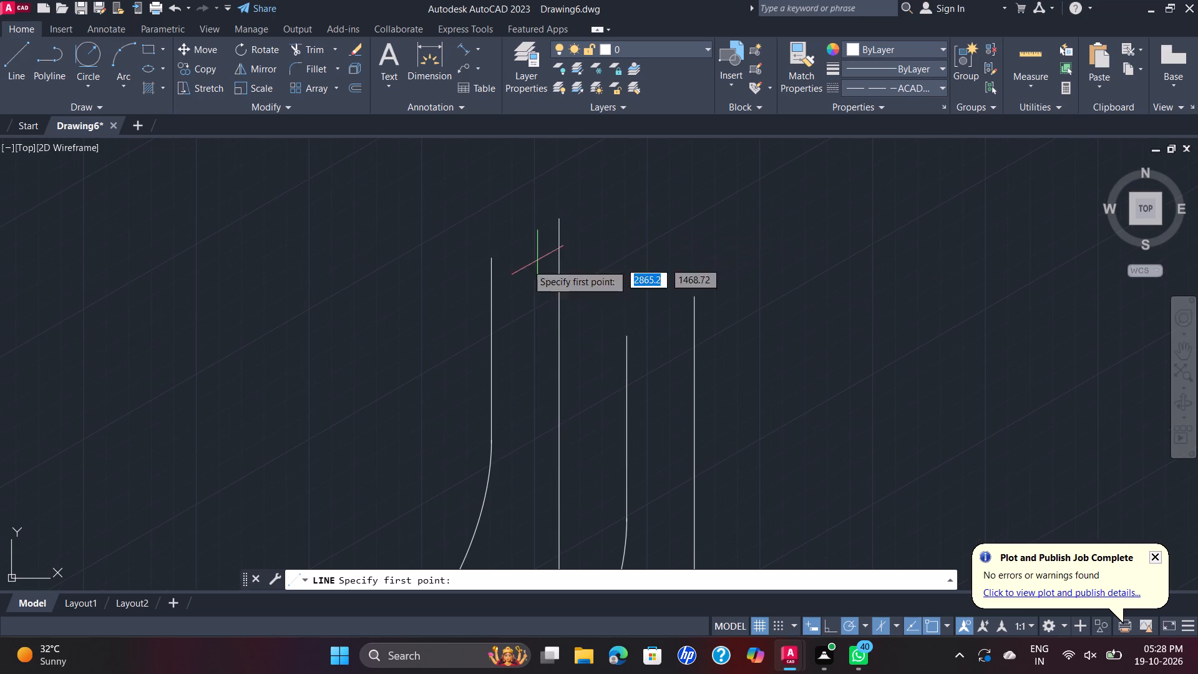
{"action": "left_click", "coordinate": [487, 262]}
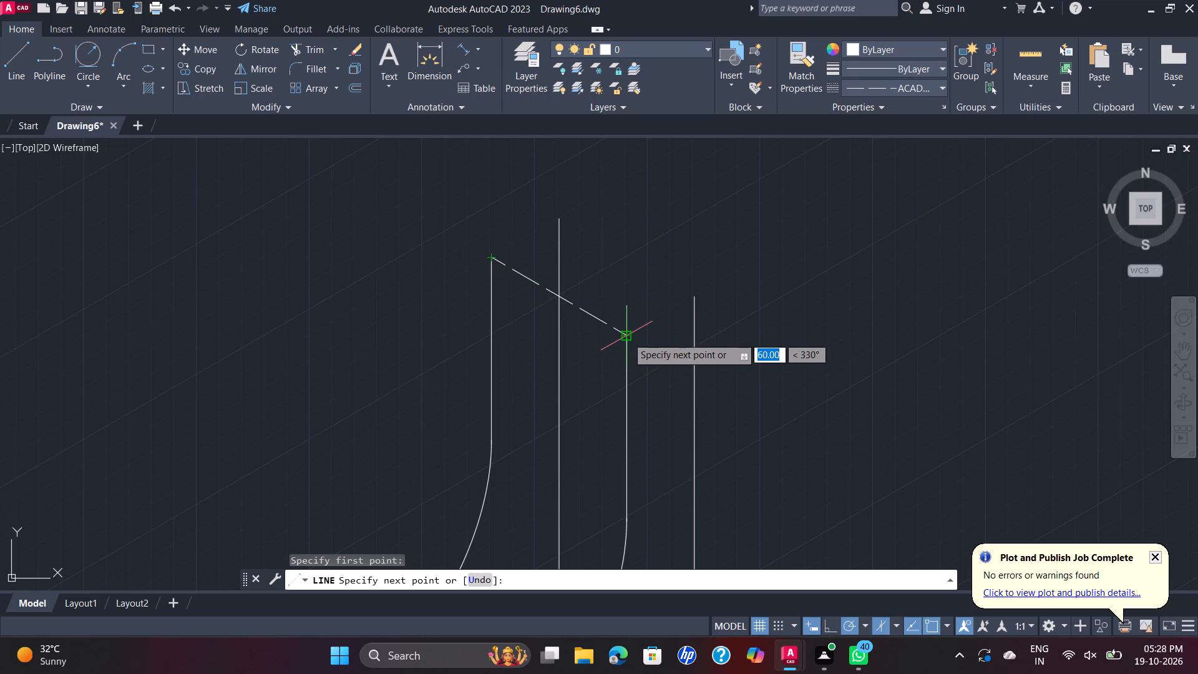
{"action": "left_click", "coordinate": [627, 337]}
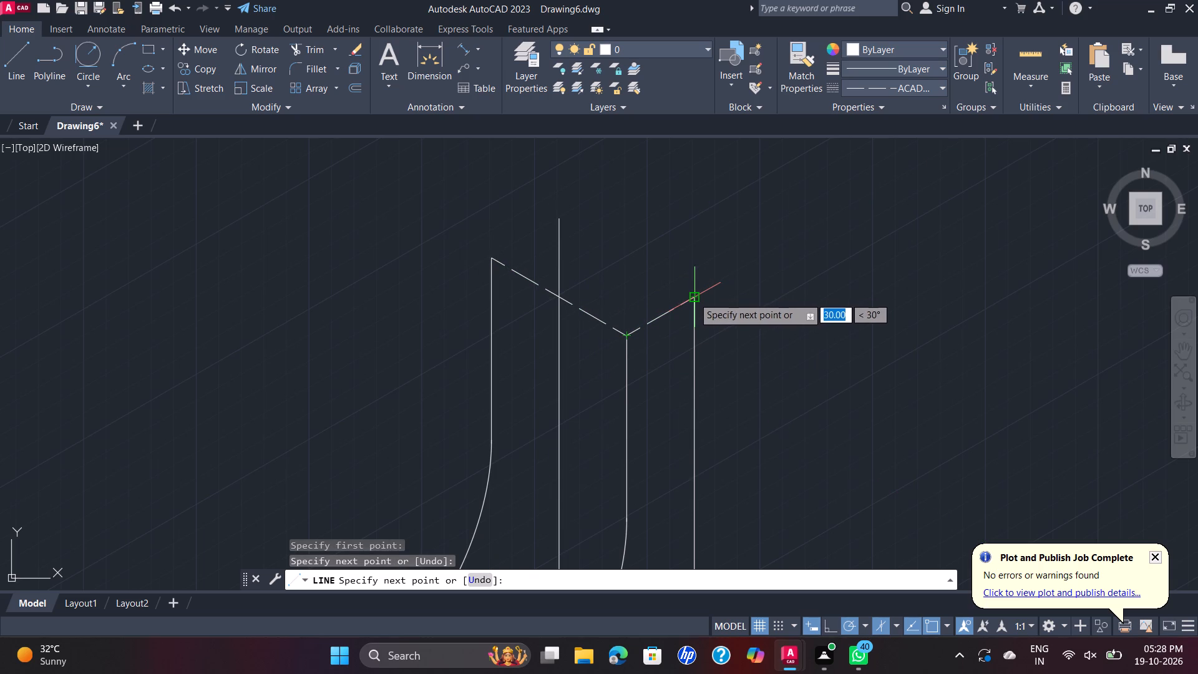
{"action": "left_click", "coordinate": [693, 298]}
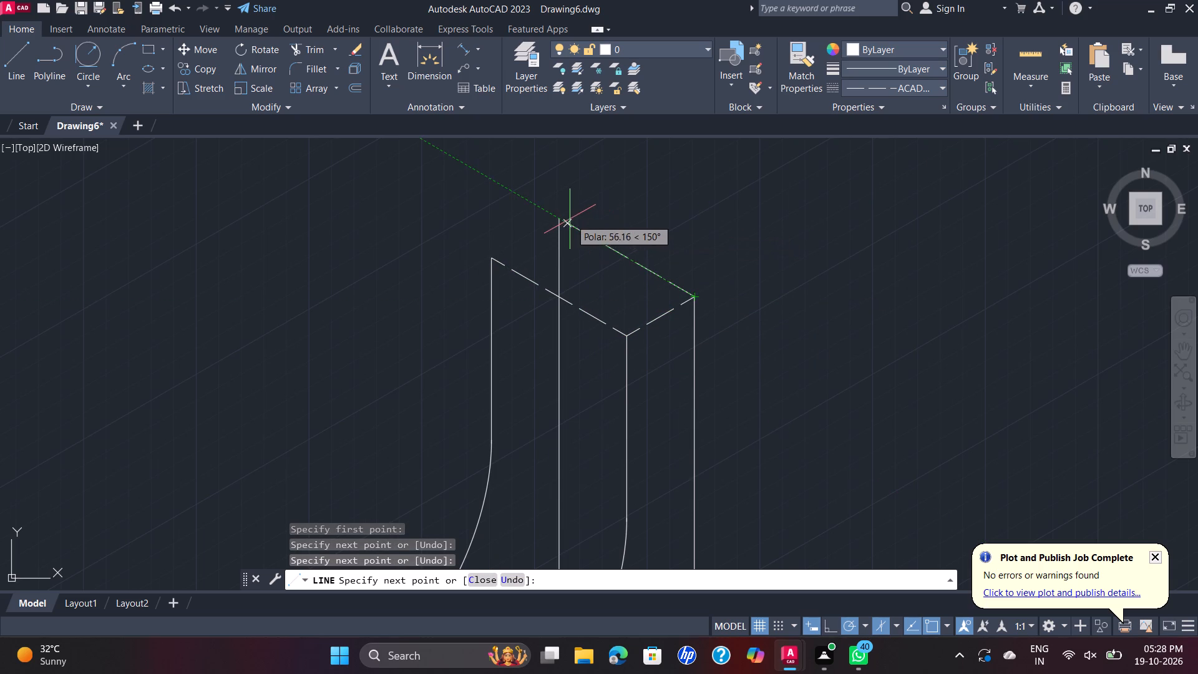
{"action": "left_click", "coordinate": [561, 218]}
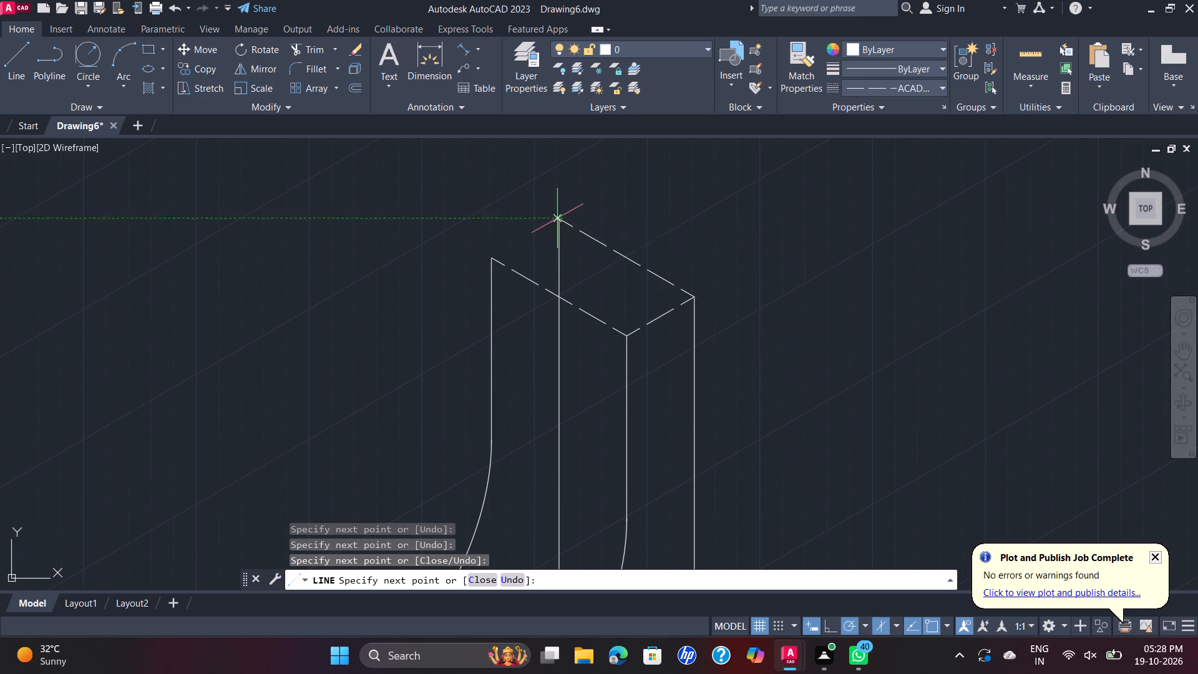
{"action": "left_click", "coordinate": [490, 261]}
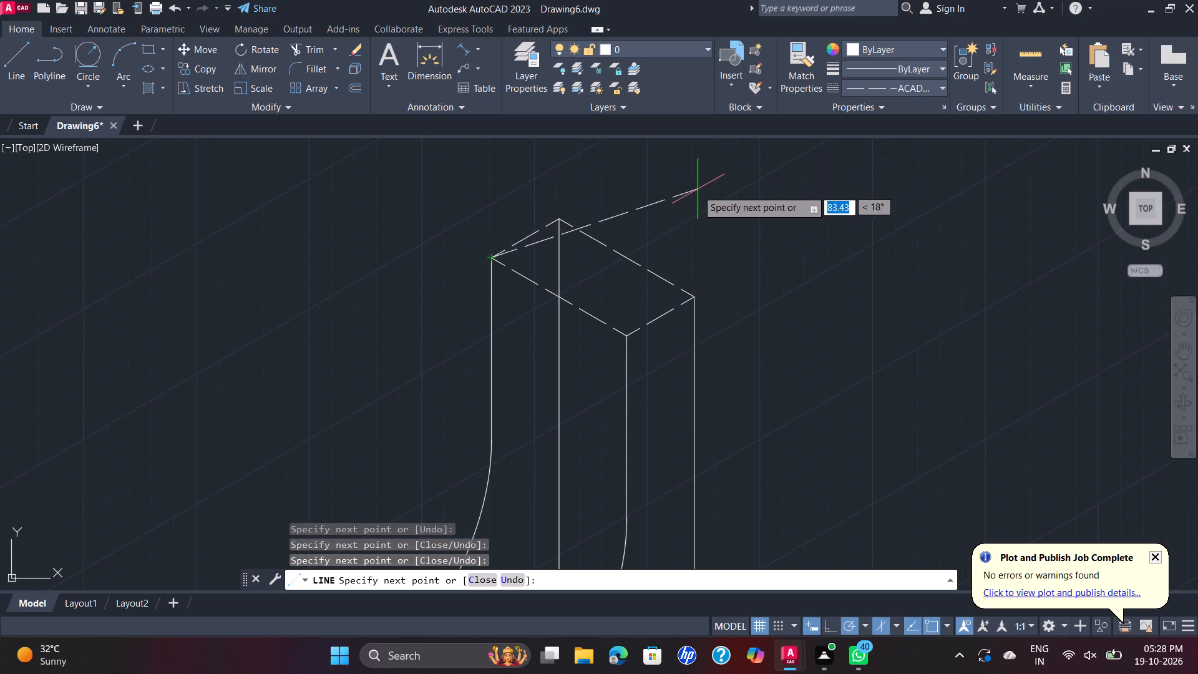
{"action": "key", "text": "Escape"}
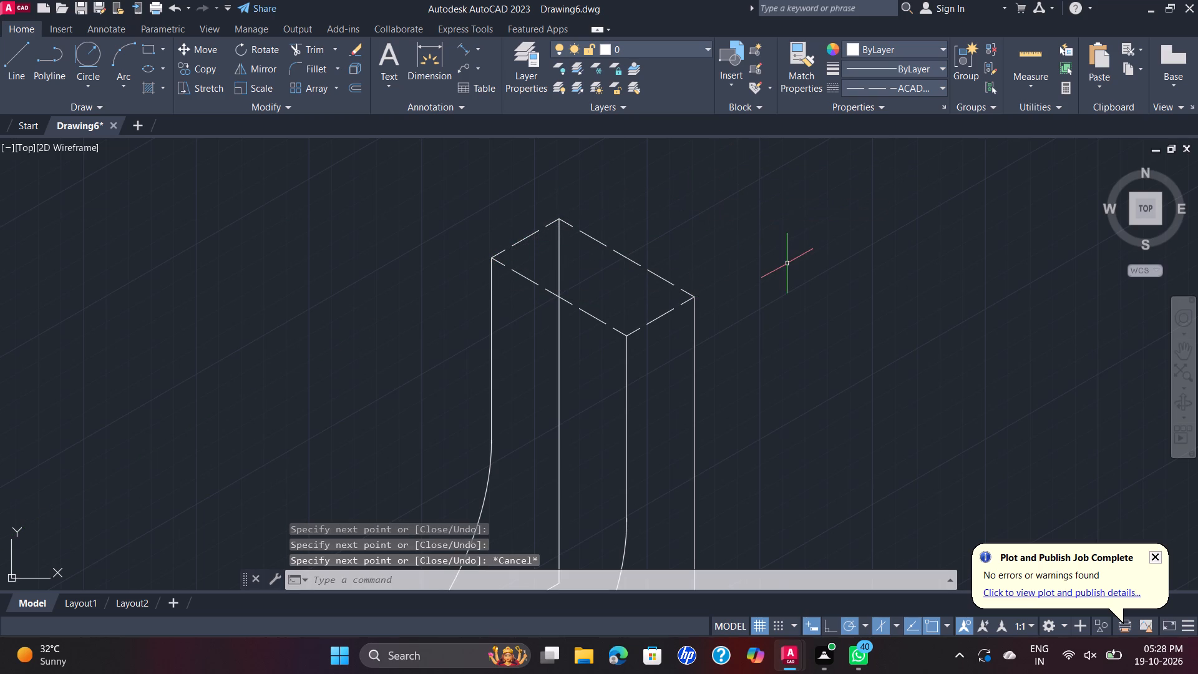
Replace the farther profile's continuous vertical line above the curve with a dashed line from the curve's upper end to the top outline's corner.
{"action": "scroll", "coordinate": [585, 278], "scroll_direction": "down", "scroll_amount": 1}
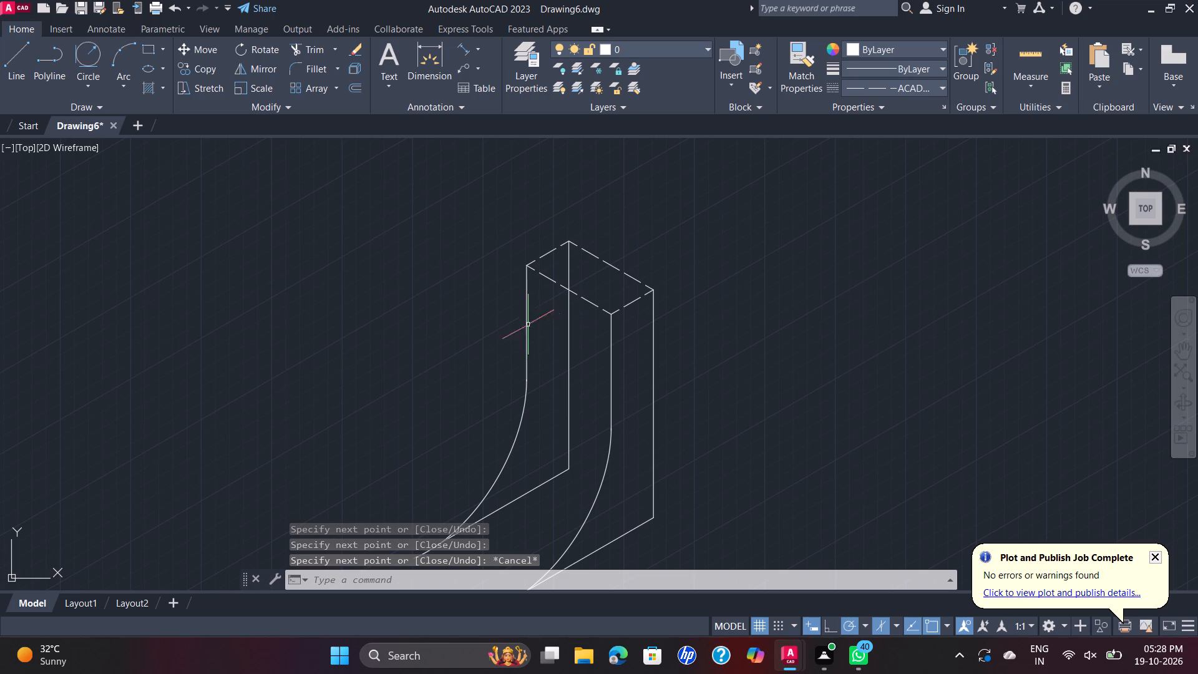
{"action": "left_click", "coordinate": [528, 314]}
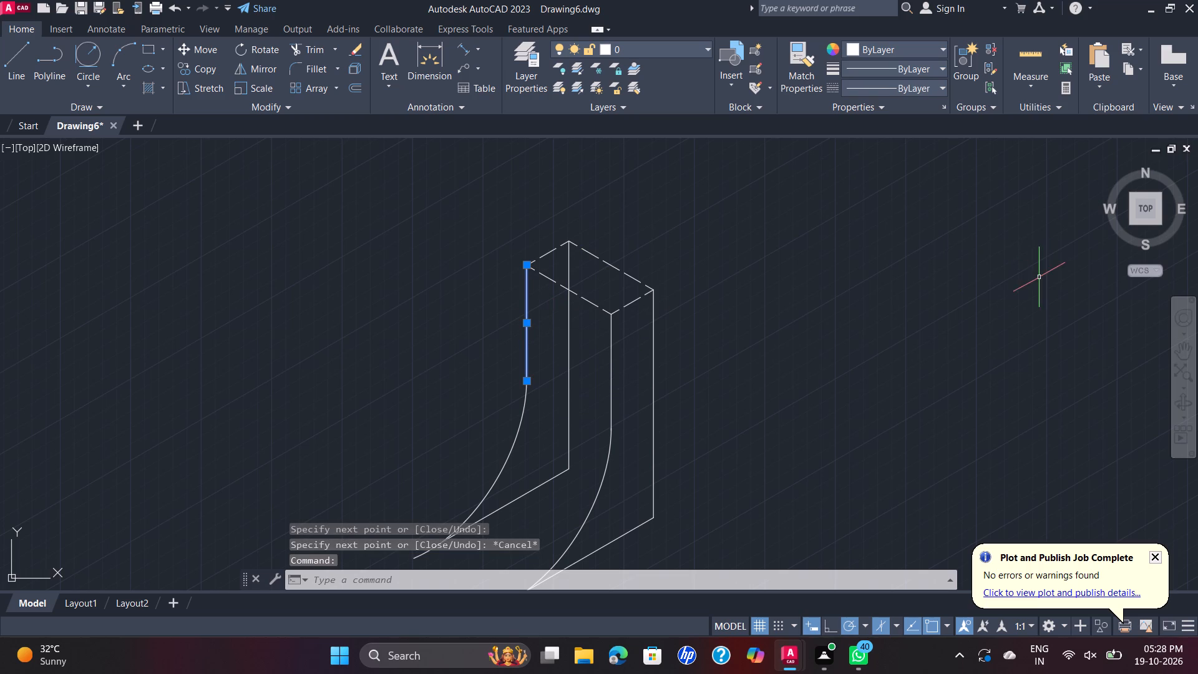
{"action": "key", "text": "Delete"}
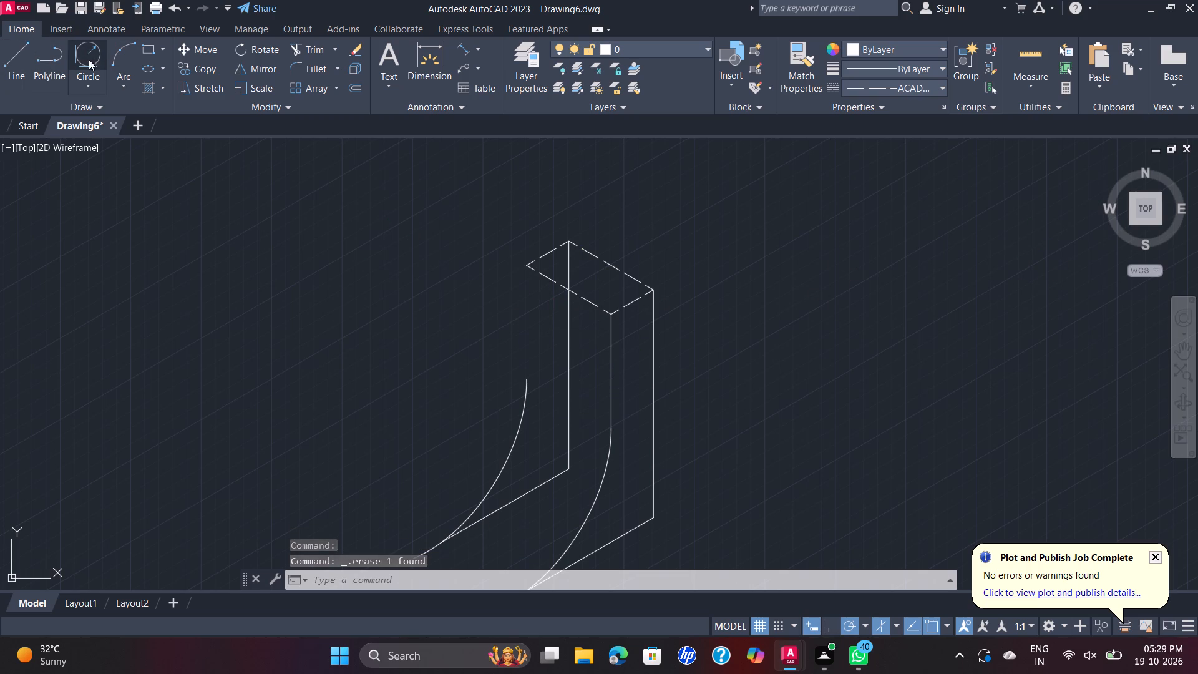
{"action": "left_click", "coordinate": [9, 60]}
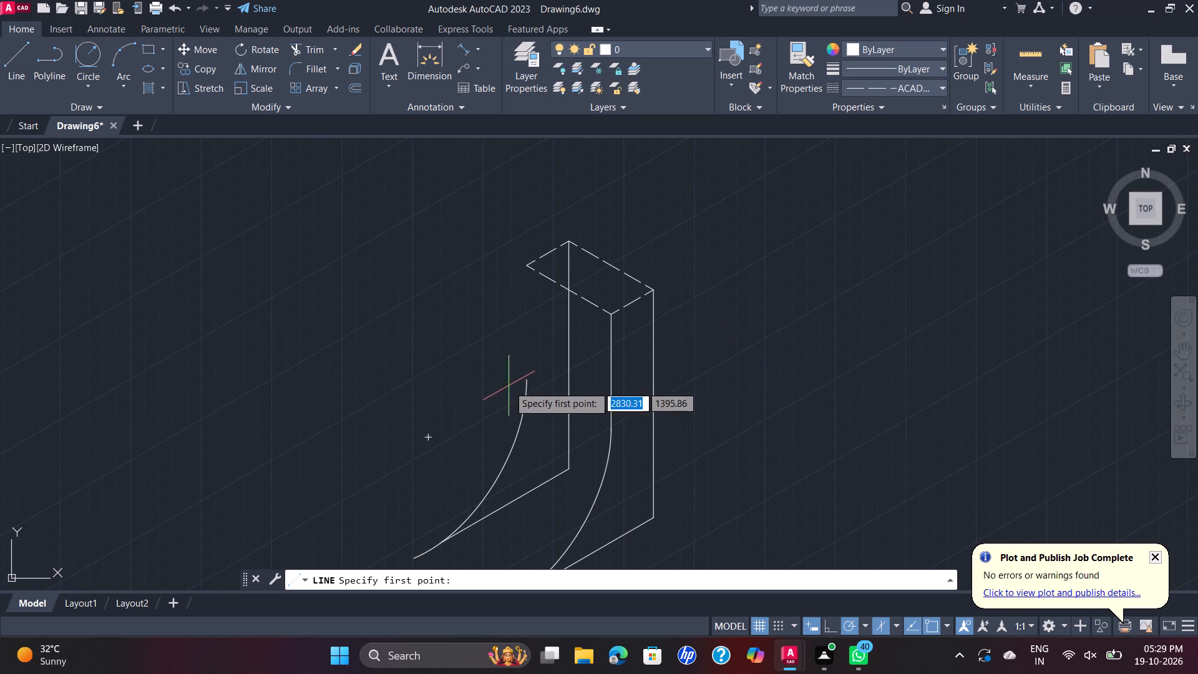
{"action": "scroll", "coordinate": [524, 380], "scroll_direction": "up", "scroll_amount": 2}
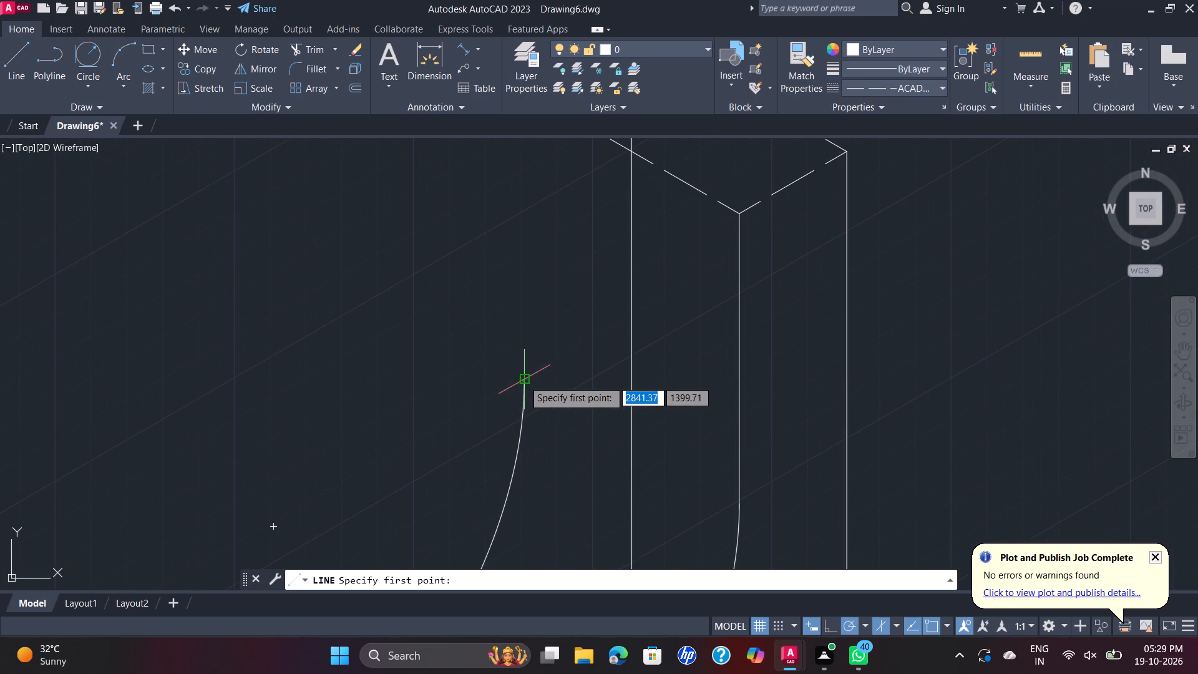
{"action": "left_click", "coordinate": [522, 379]}
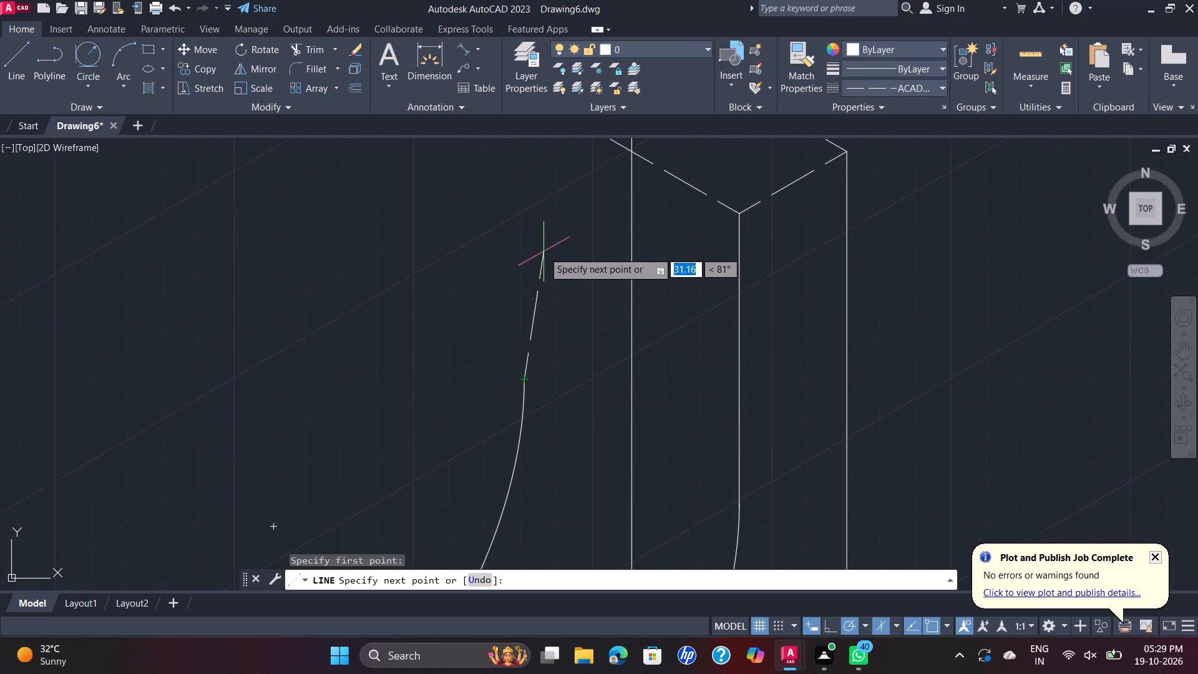
{"action": "scroll", "coordinate": [531, 203], "scroll_direction": "down", "scroll_amount": 2}
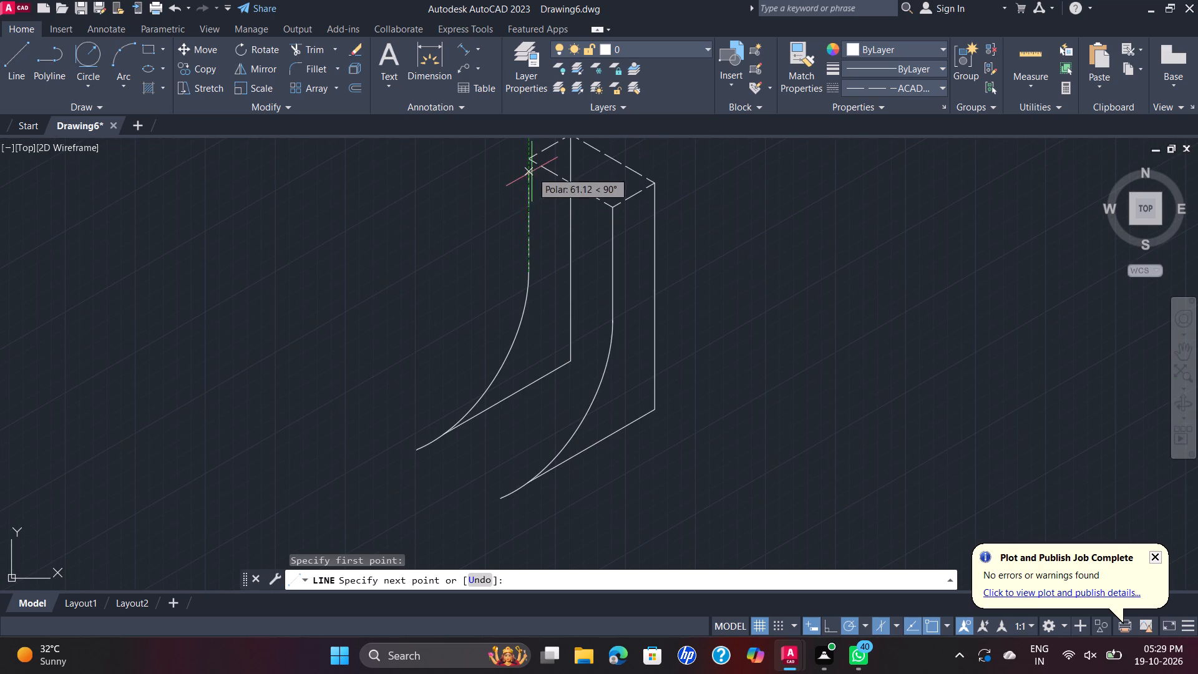
{"action": "left_click", "coordinate": [528, 154]}
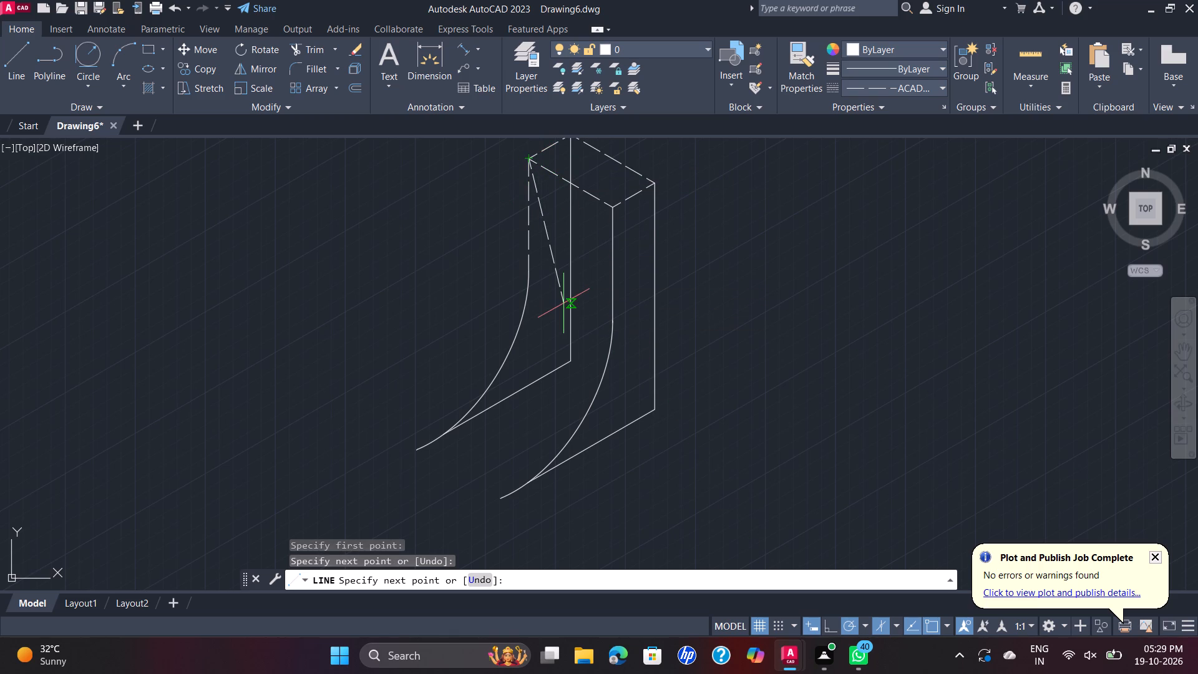
{"action": "key", "text": "Escape"}
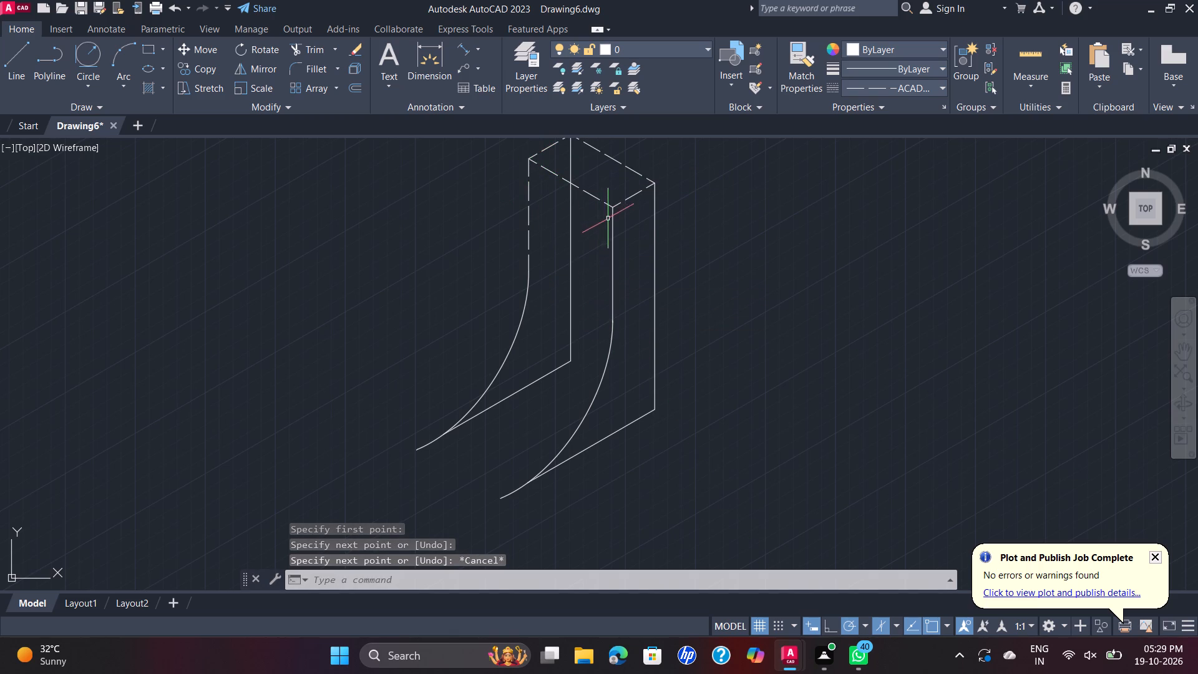
Draw guide lines from the block's outer top corner: 10 units along 150°, and 10 units inward parallel to the block's long edge.
{"action": "scroll", "coordinate": [605, 225], "scroll_direction": "down", "scroll_amount": 1}
{"action": "middle_click_drag", "start_coordinate": [598, 235], "coordinate": [563, 306]}
{"action": "scroll", "coordinate": [564, 305], "scroll_direction": "up", "scroll_amount": 1}
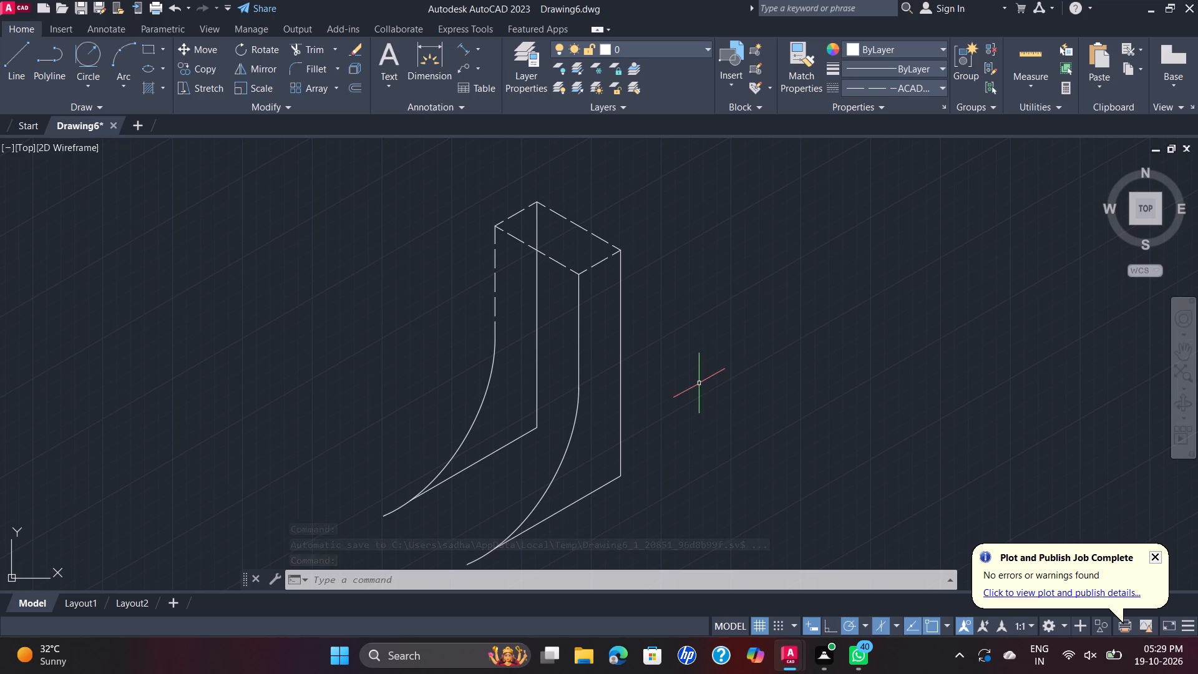
{"action": "scroll", "coordinate": [791, 359], "scroll_direction": "down", "scroll_amount": 2}
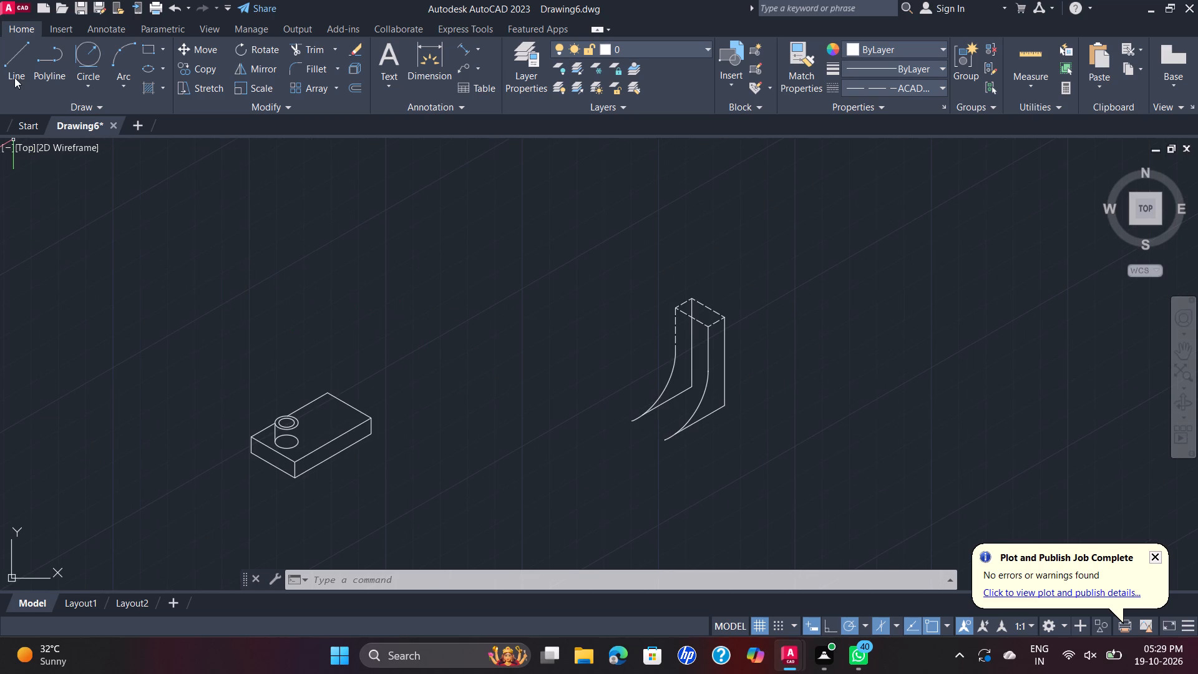
{"action": "left_click", "coordinate": [16, 57]}
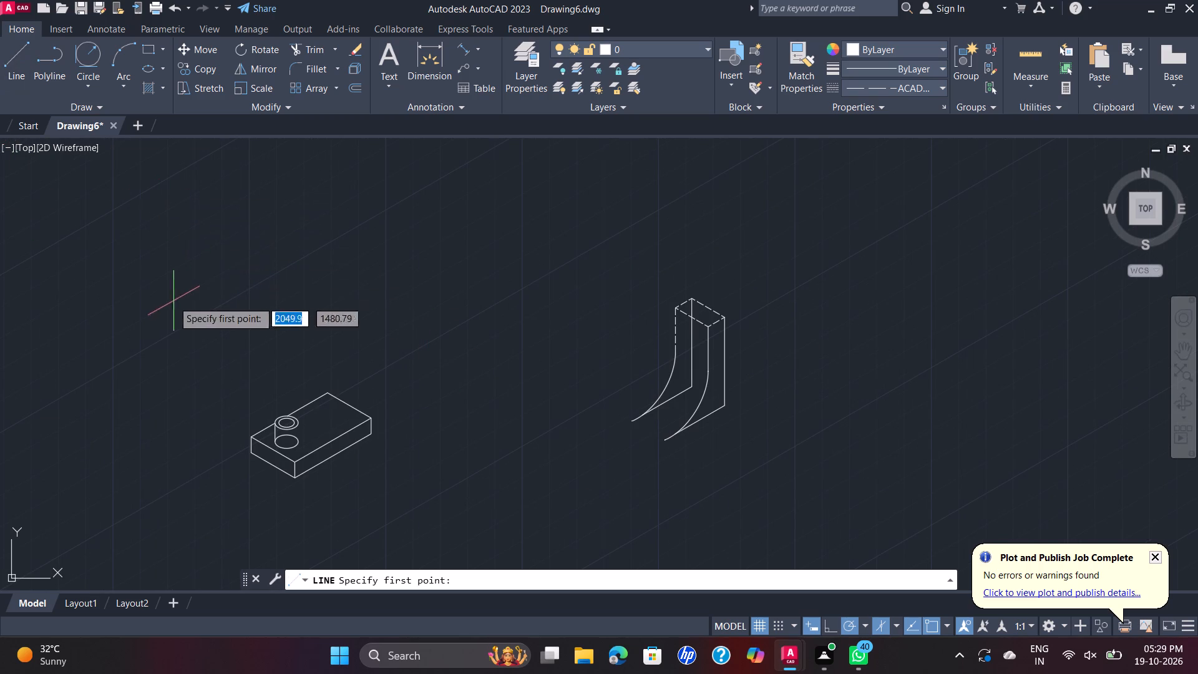
{"action": "scroll", "coordinate": [359, 404], "scroll_direction": "up", "scroll_amount": 3}
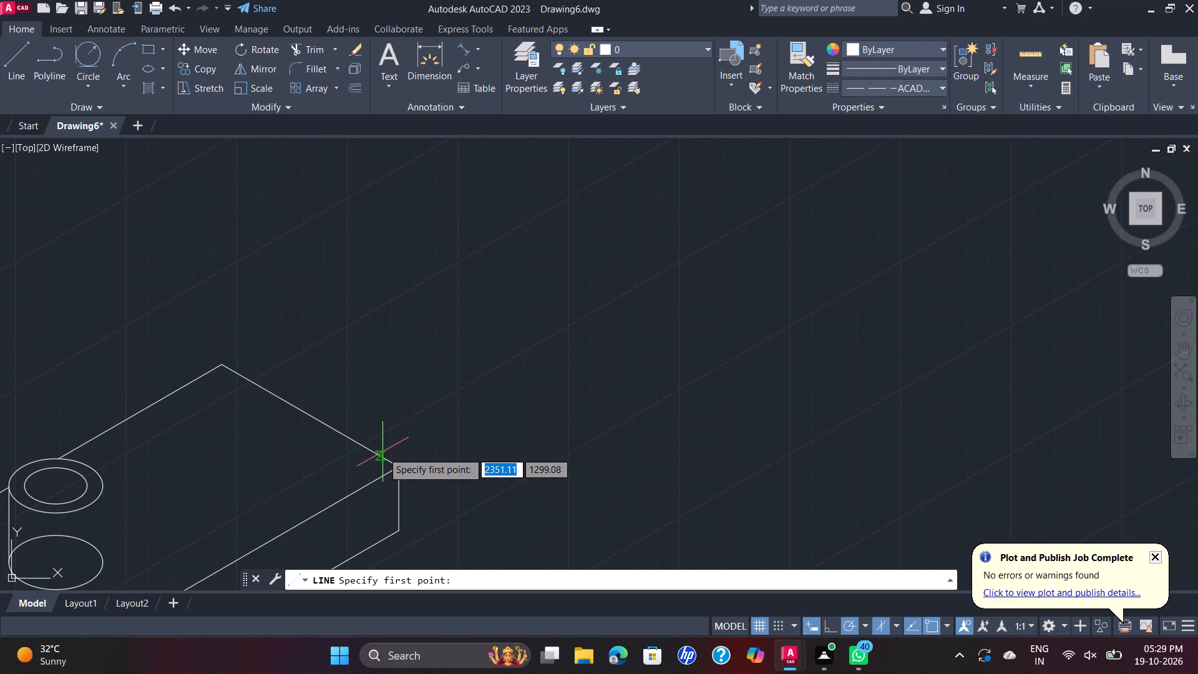
{"action": "left_click", "coordinate": [399, 466]}
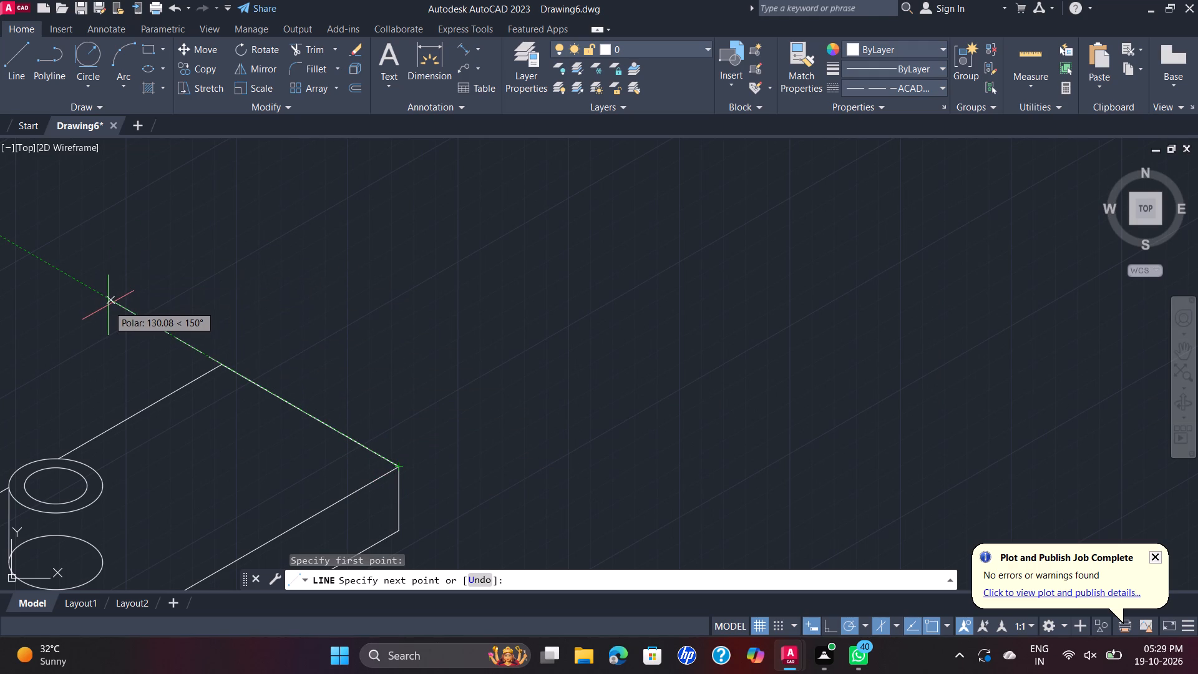
{"action": "type", "text": "10"}
{"action": "key", "text": "Return"}
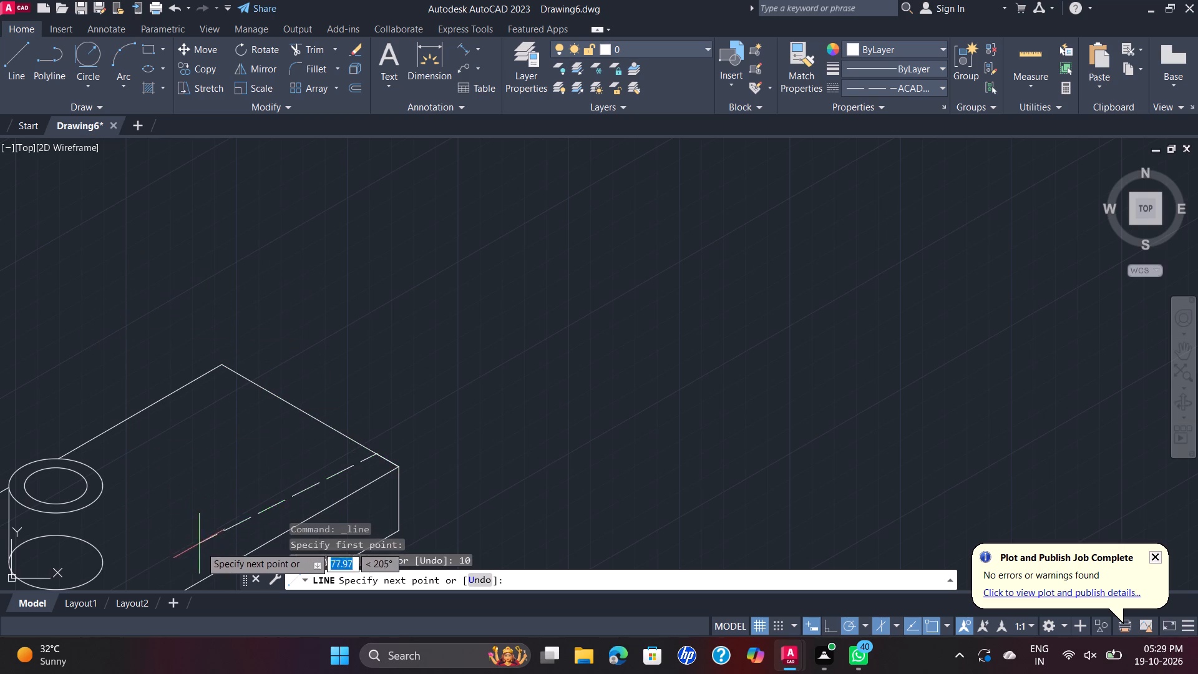
{"action": "type", "text": "10"}
{"action": "key", "text": "Return"}
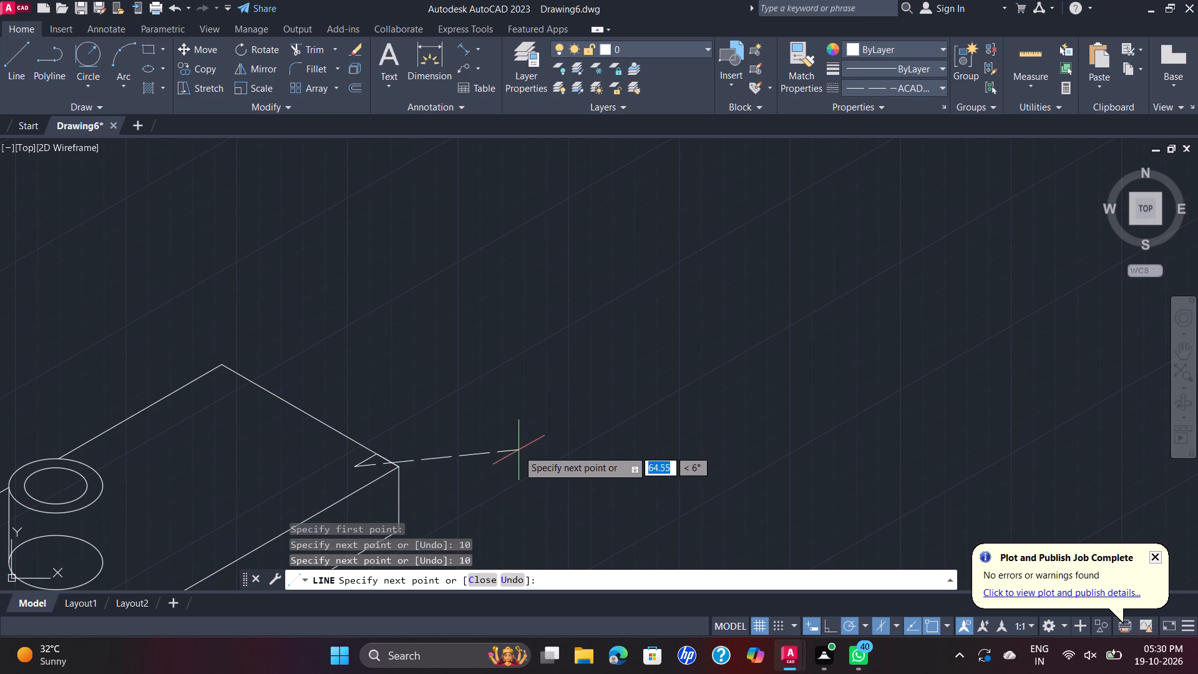
{"action": "key", "text": "Escape"}
Move the whole upright onto the block, from the nearer profile's lower outer corner to the inner end of the guide lines.
{"action": "scroll", "coordinate": [500, 441], "scroll_direction": "down", "scroll_amount": 2}
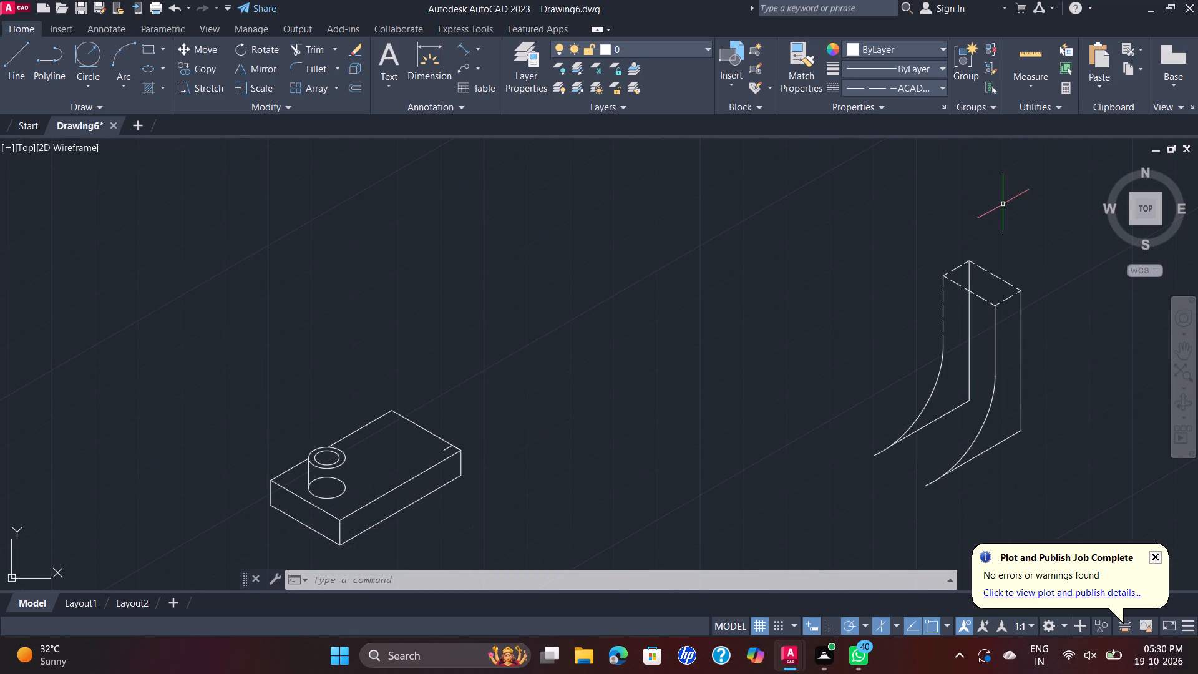
{"action": "left_click", "coordinate": [1051, 222]}
{"action": "left_click_drag", "start_coordinate": [835, 498], "coordinate": [829, 499]}
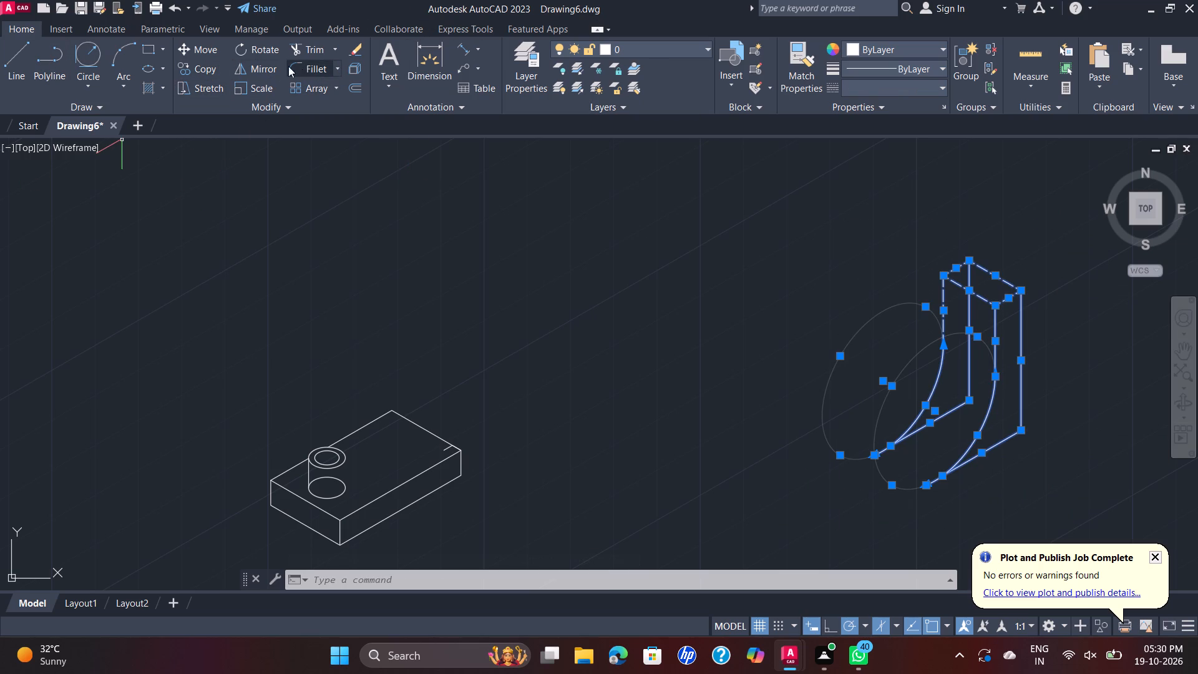
{"action": "left_click", "coordinate": [206, 52]}
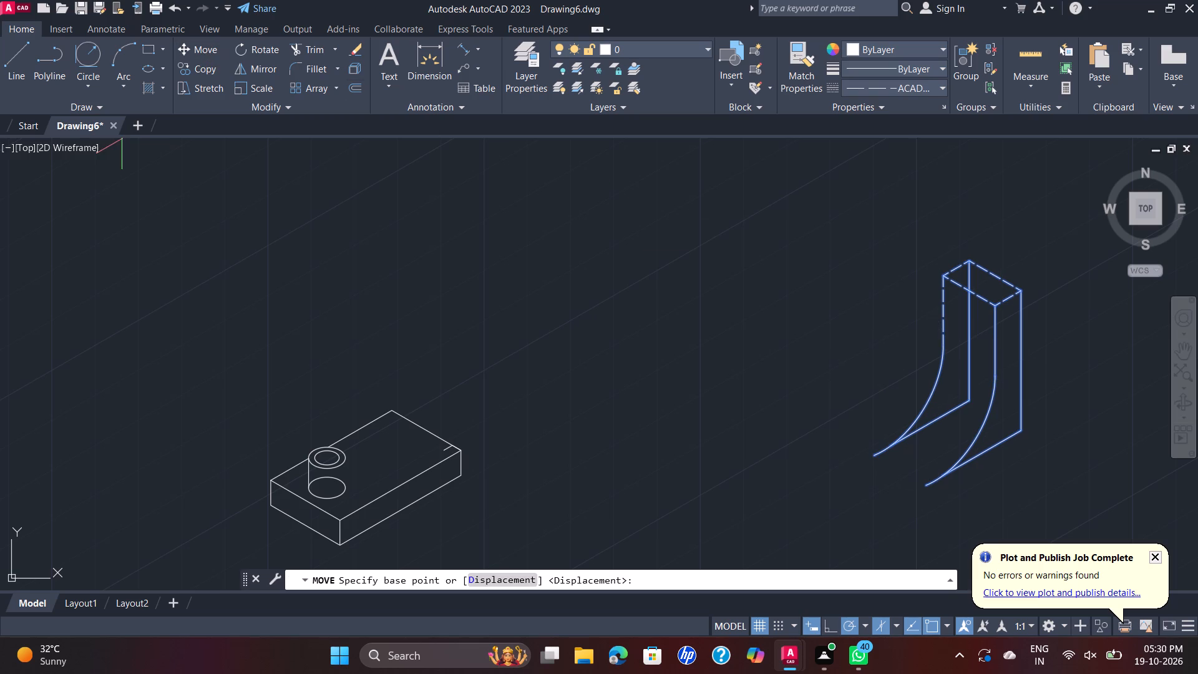
{"action": "left_click", "coordinate": [1017, 427]}
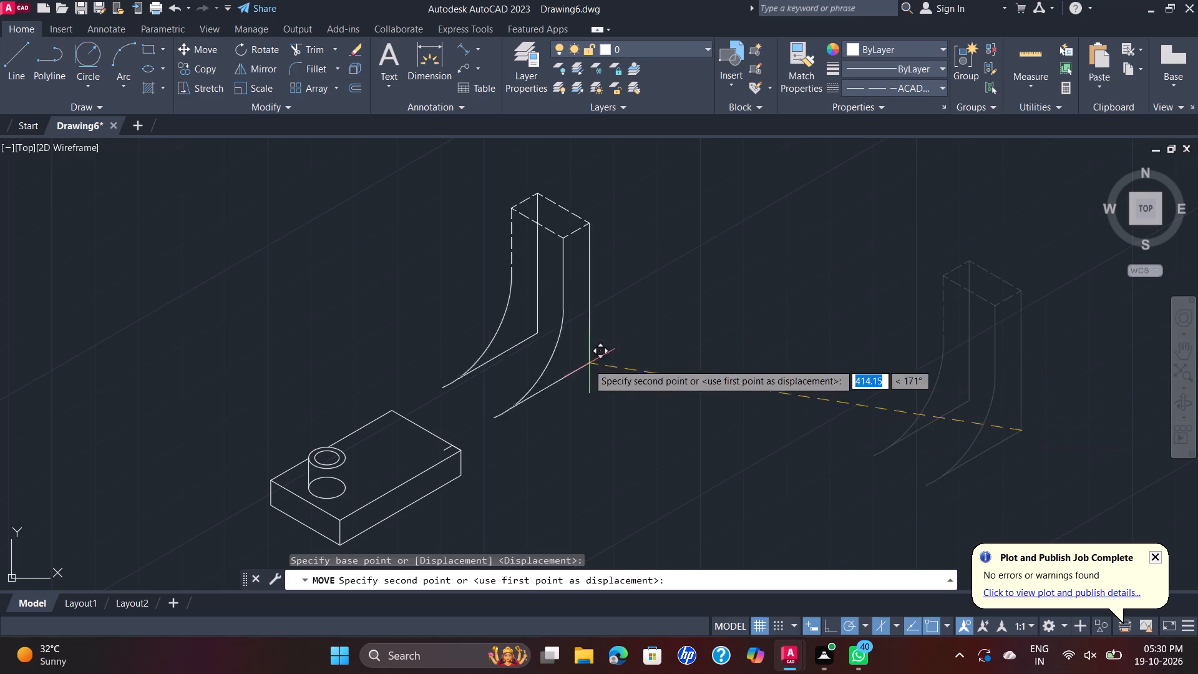
{"action": "scroll", "coordinate": [441, 449], "scroll_direction": "up", "scroll_amount": 2}
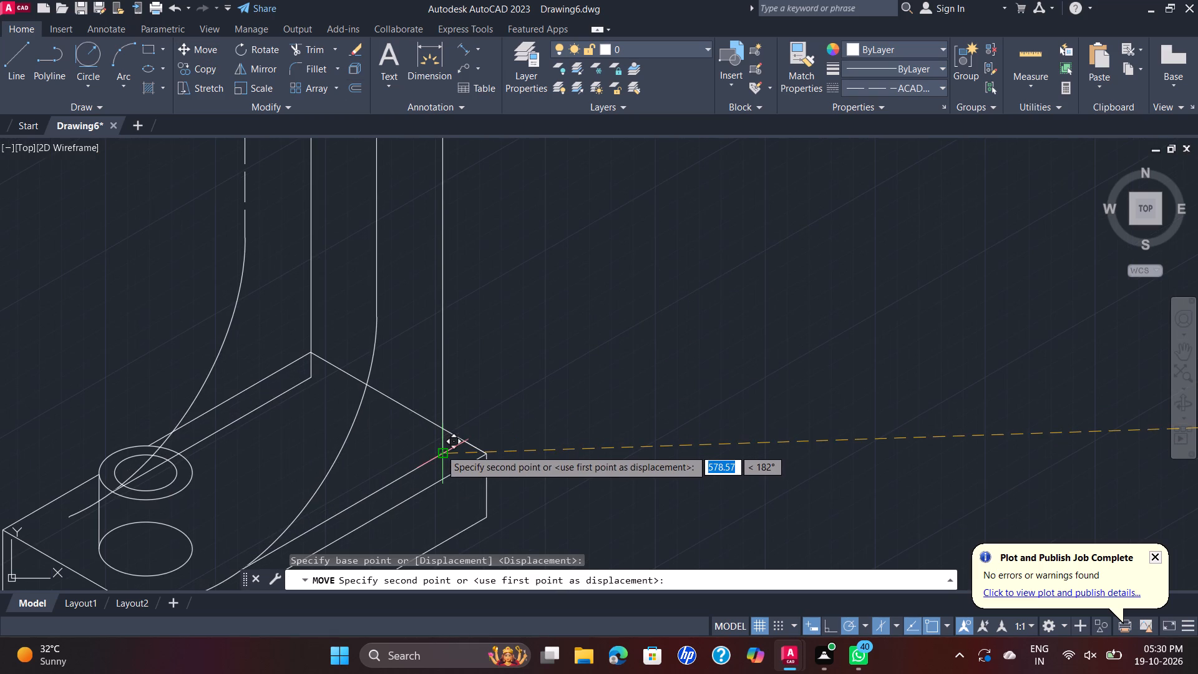
{"action": "left_click", "coordinate": [440, 454]}
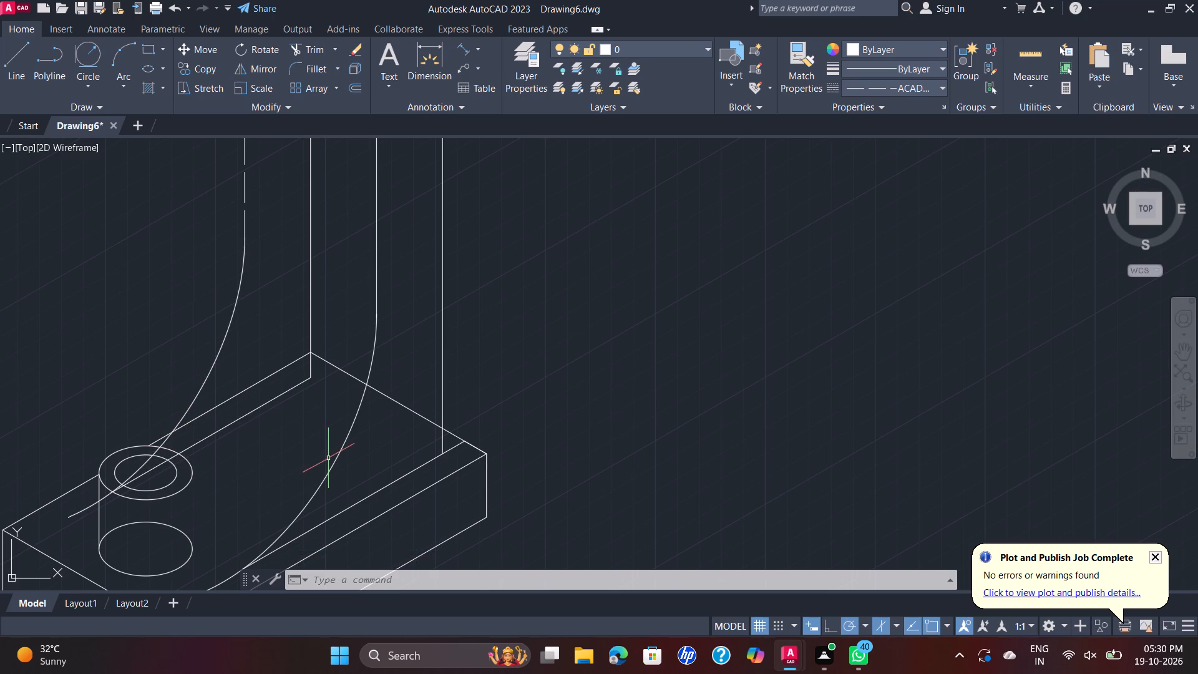
Delete the short guide line between the block's top edge and the upright's lower corner.
{"action": "scroll", "coordinate": [329, 458], "scroll_direction": "down", "scroll_amount": 1}
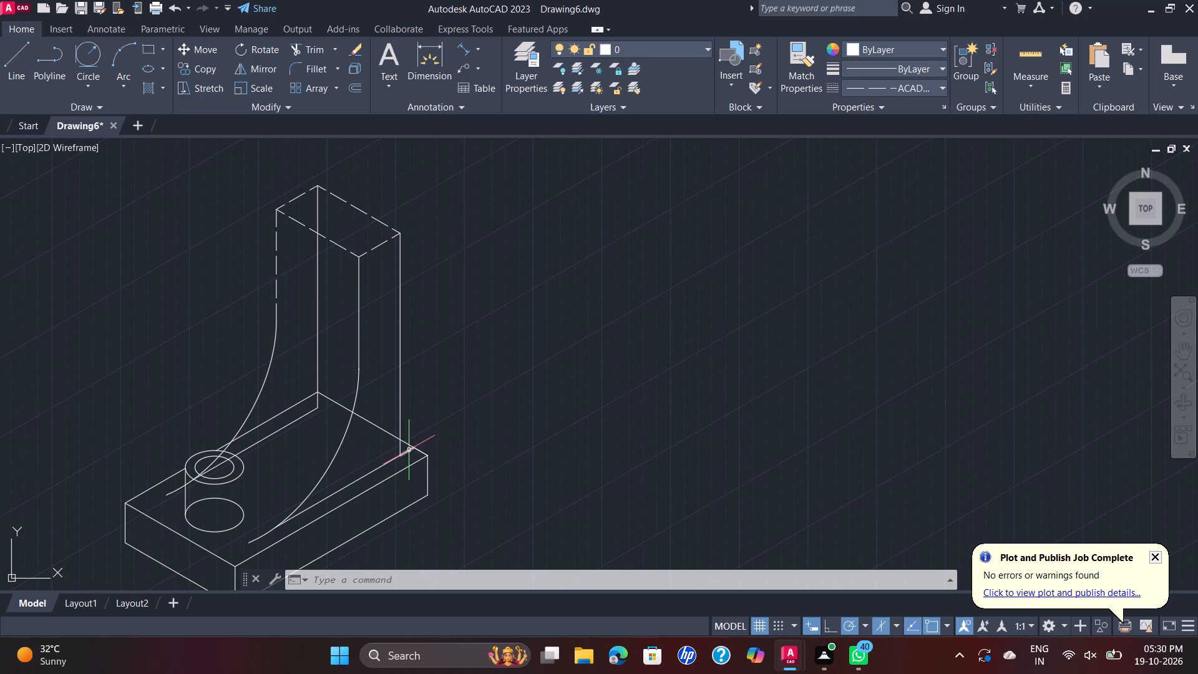
{"action": "left_click", "coordinate": [409, 450]}
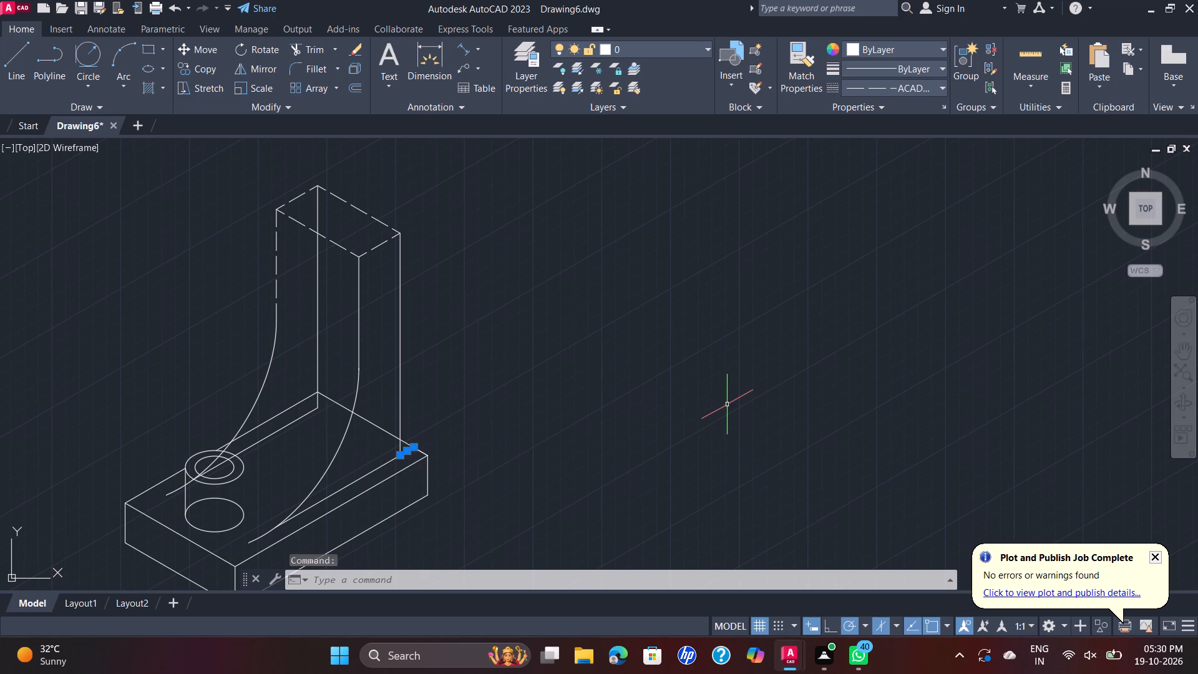
{"action": "key", "text": "Delete"}
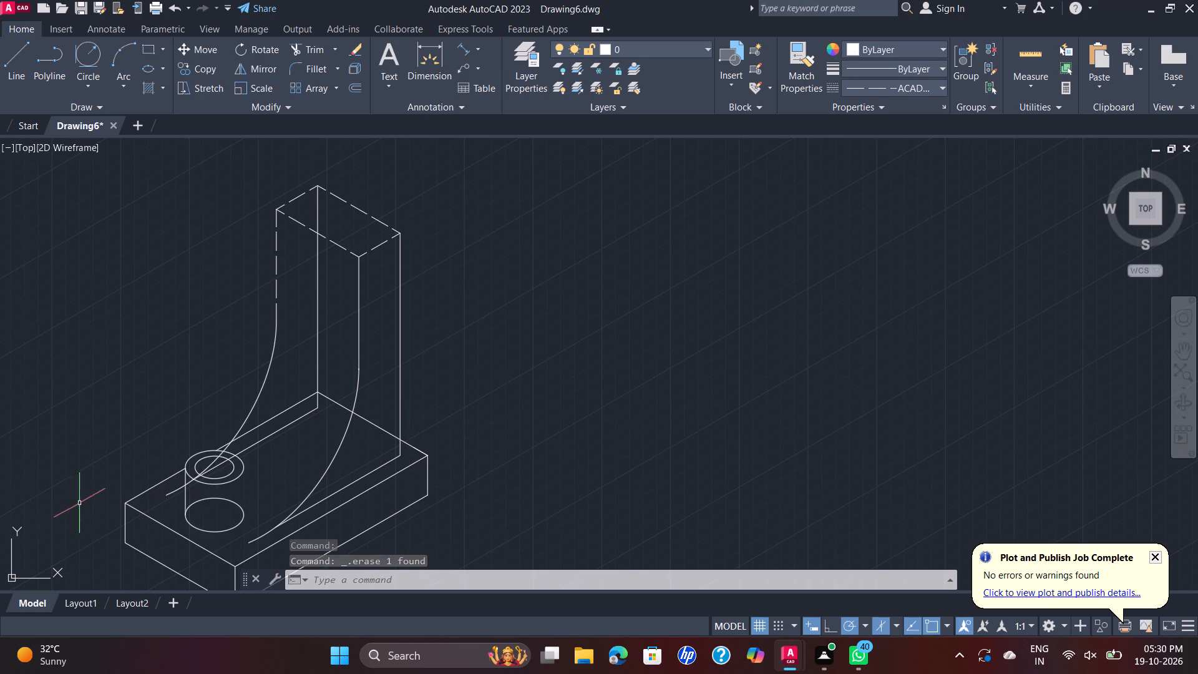
Delete the farther profile's bottom line on the block's top face, running behind the cylinder.
{"action": "left_click", "coordinate": [267, 436]}
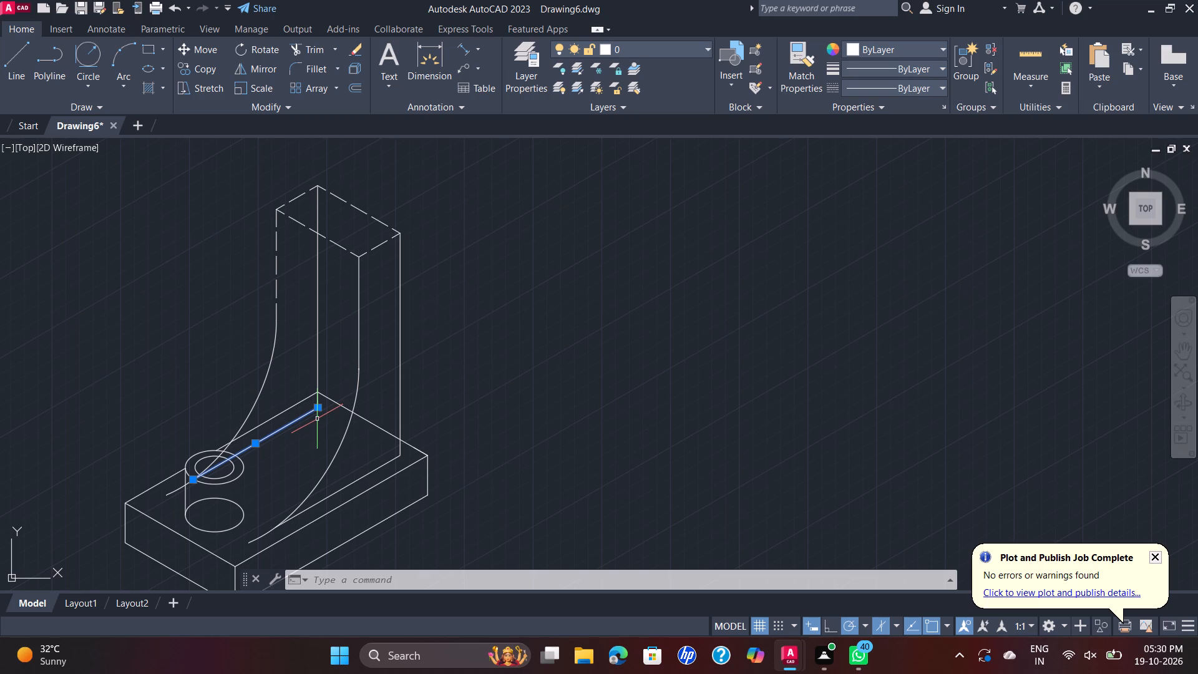
{"action": "key", "text": "Delete"}
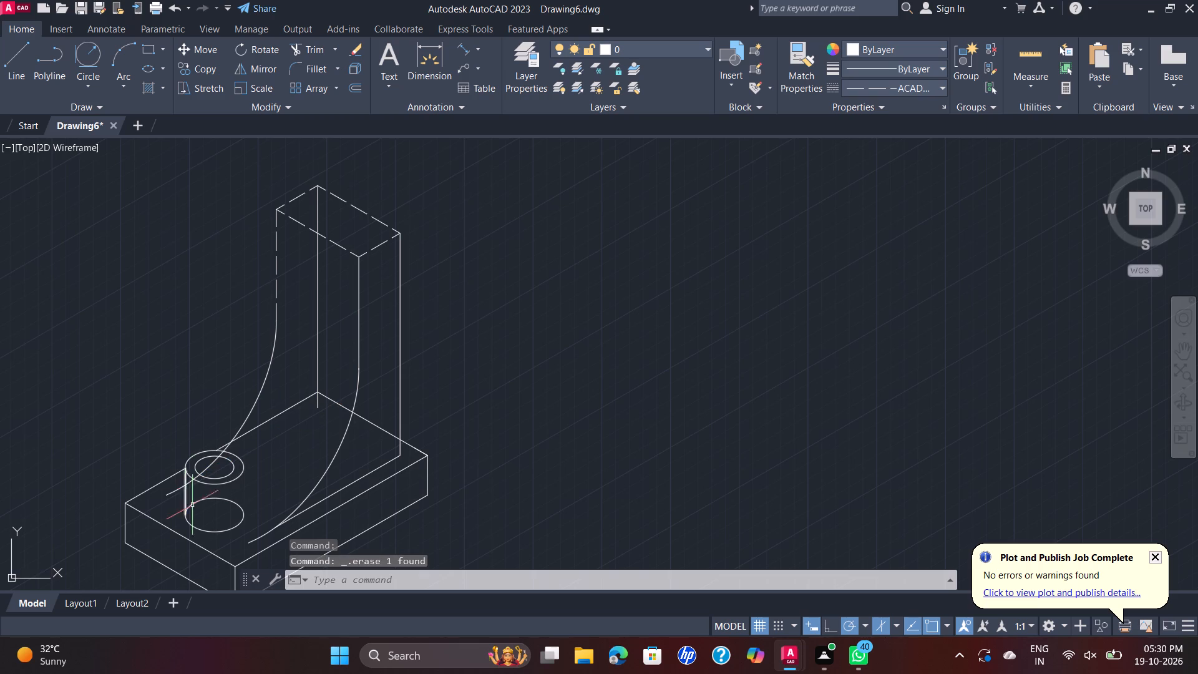
Trim away the farther curve's lower part across and beyond the cylinder's top rings, back to the block's long top edge.
{"action": "left_click", "coordinate": [305, 52]}
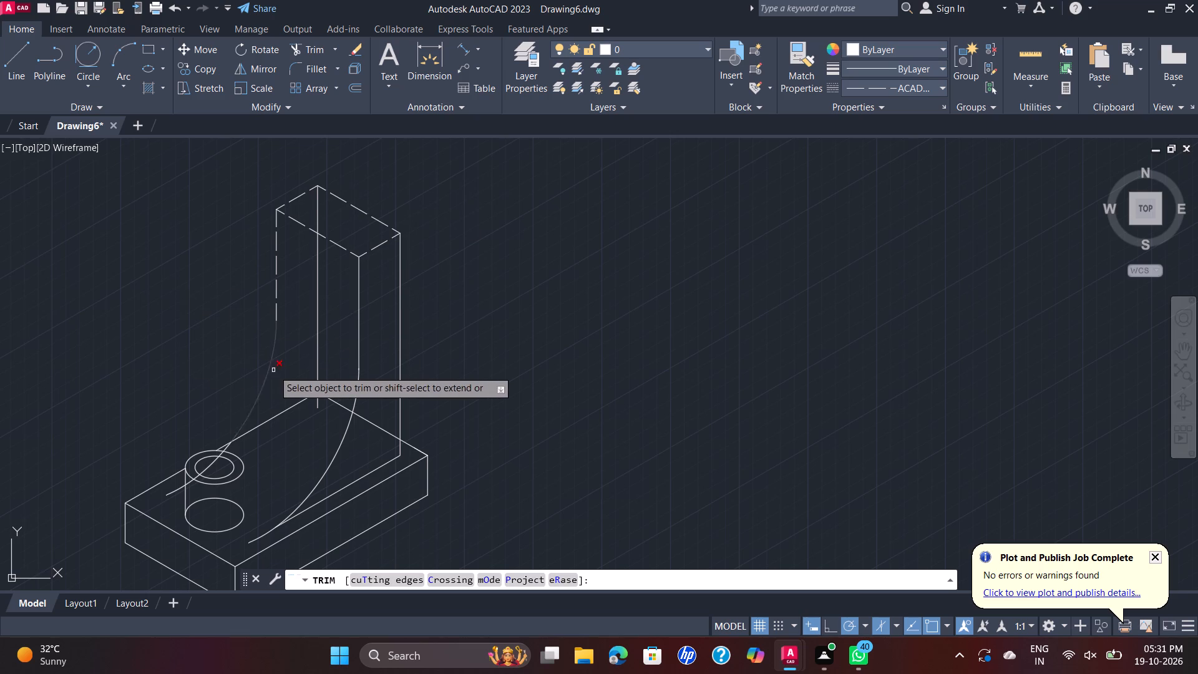
{"action": "scroll", "coordinate": [209, 464], "scroll_direction": "up", "scroll_amount": 1}
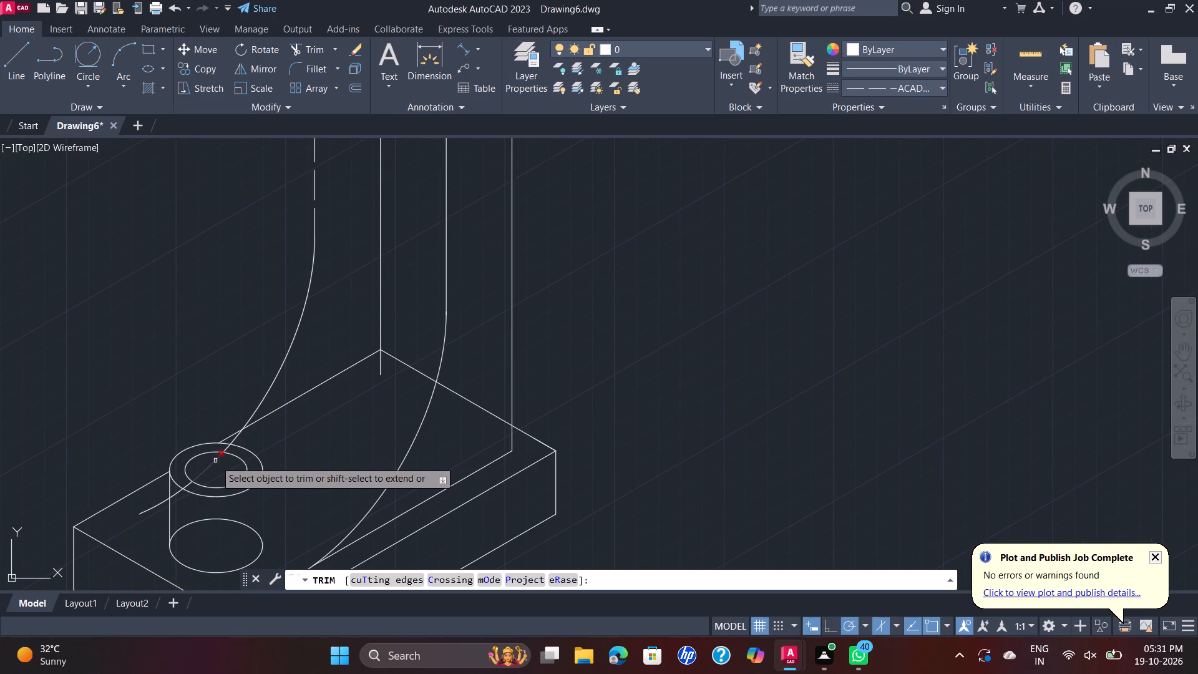
{"action": "left_click", "coordinate": [215, 461]}
{"action": "scroll", "coordinate": [224, 453], "scroll_direction": "up", "scroll_amount": 2}
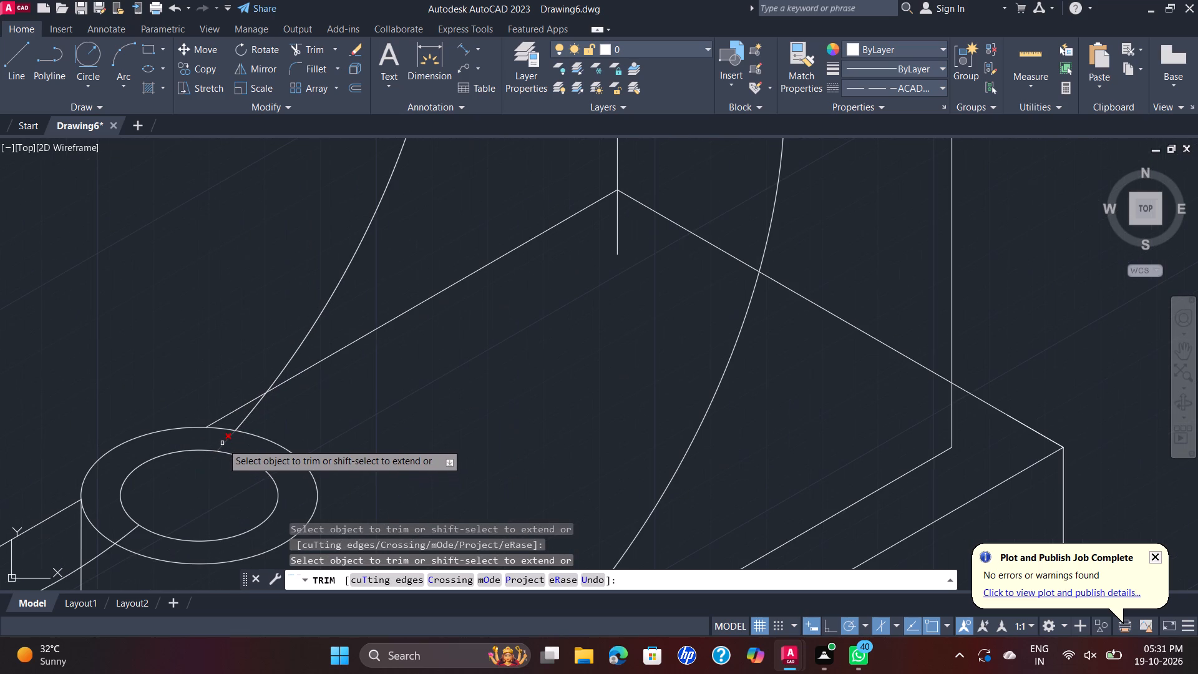
{"action": "left_click", "coordinate": [229, 442]}
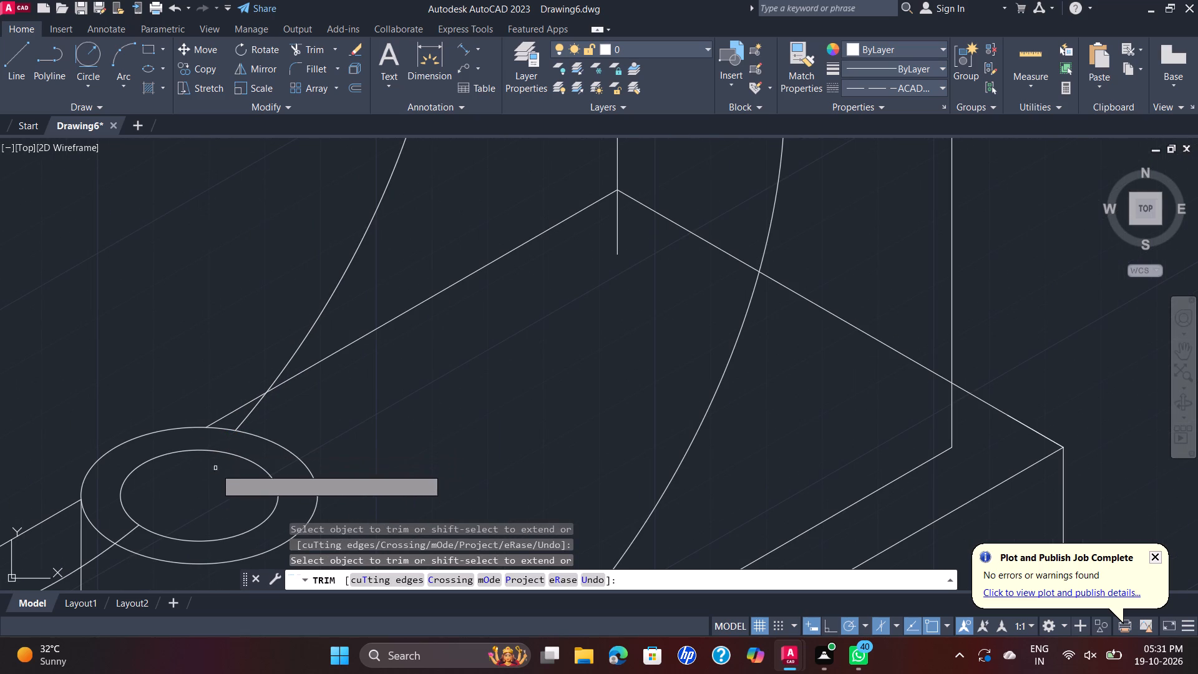
{"action": "left_click", "coordinate": [130, 530]}
{"action": "scroll", "coordinate": [130, 530], "scroll_direction": "down", "scroll_amount": 2}
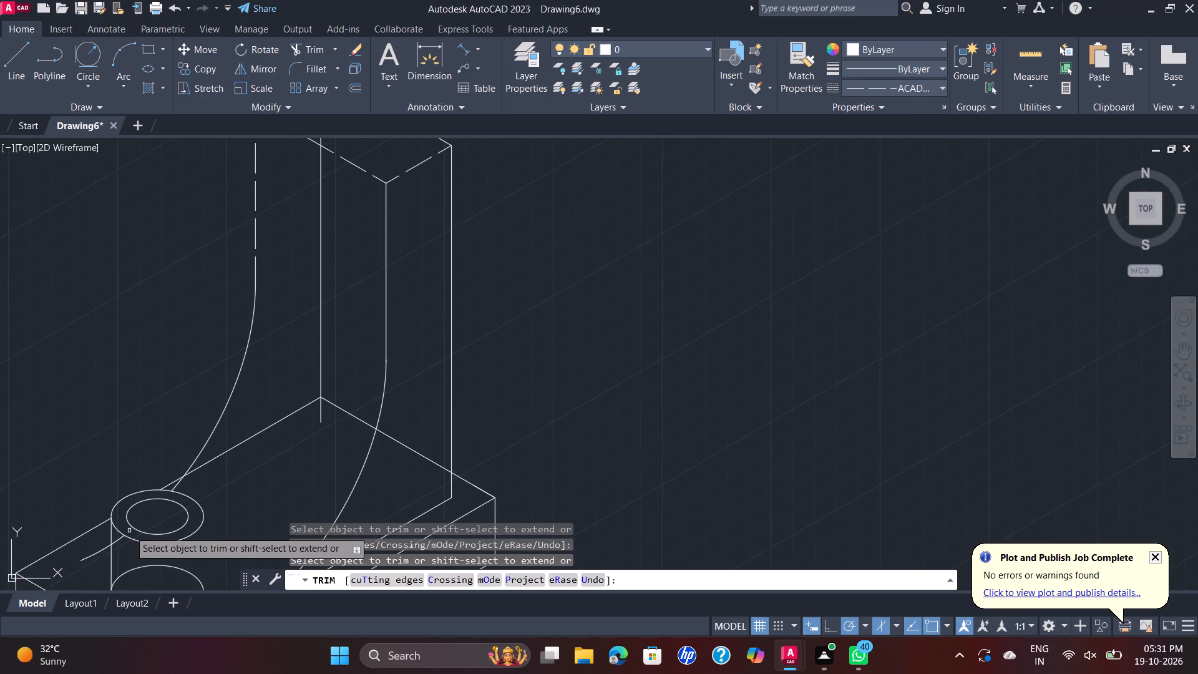
{"action": "left_click", "coordinate": [117, 542]}
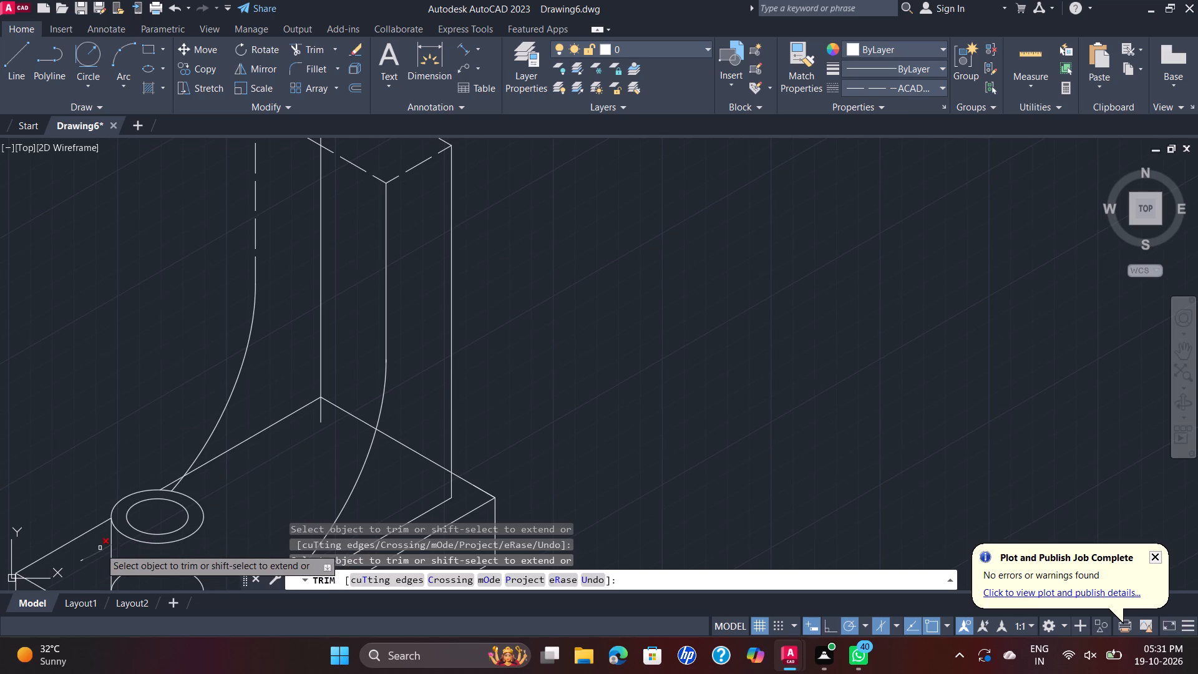
{"action": "left_click", "coordinate": [100, 549]}
{"action": "left_click", "coordinate": [81, 559]}
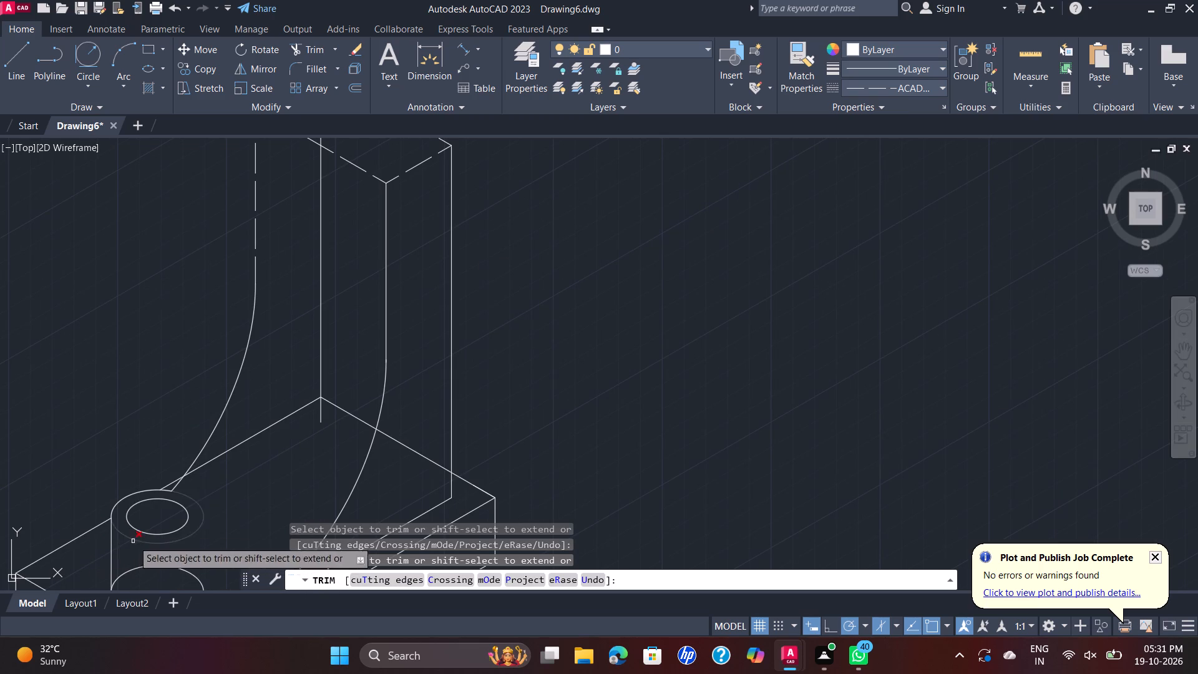
{"action": "scroll", "coordinate": [401, 489], "scroll_direction": "down", "scroll_amount": 1}
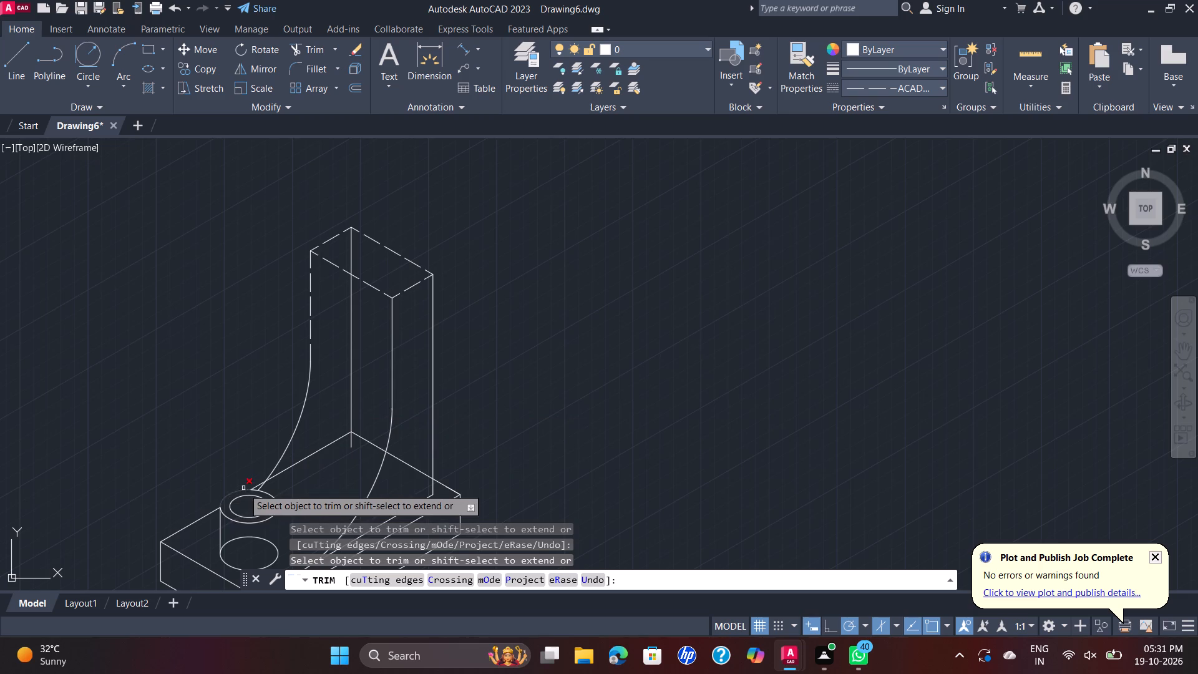
{"action": "scroll", "coordinate": [243, 488], "scroll_direction": "up", "scroll_amount": 2}
{"action": "left_click", "coordinate": [283, 490]}
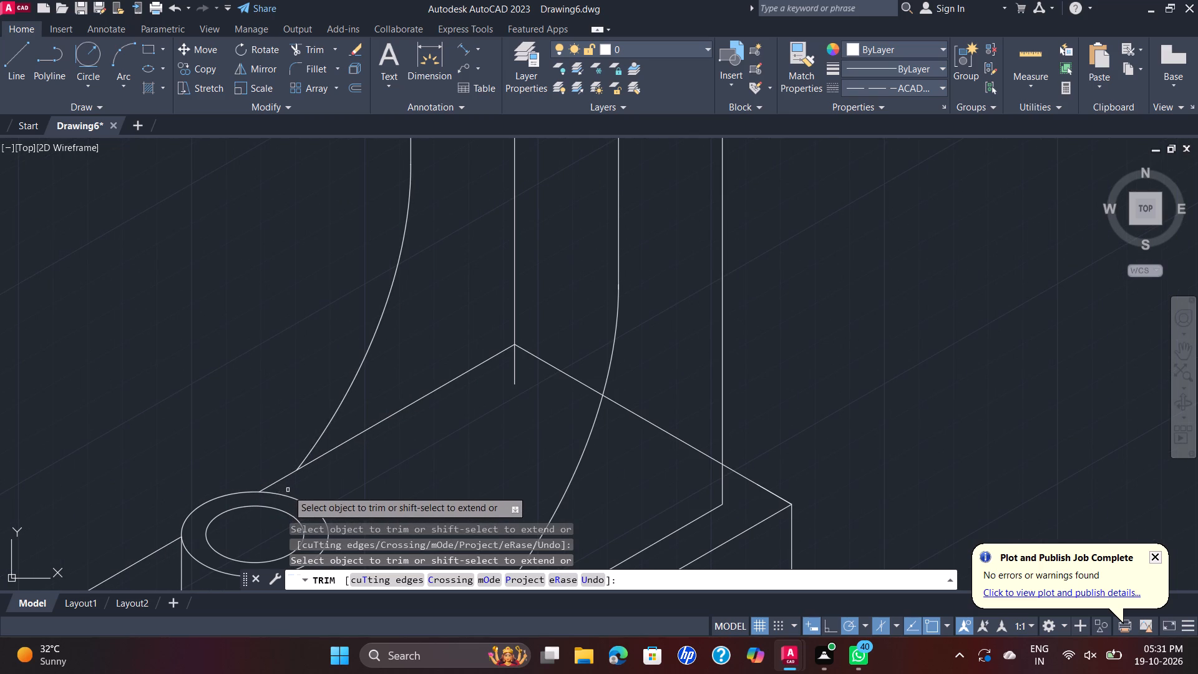
{"action": "scroll", "coordinate": [290, 490], "scroll_direction": "down", "scroll_amount": 2}
{"action": "key", "text": "Escape"}
Trim the stub of the upright's farther vertical line that extends below the block's top back corner.
{"action": "scroll", "coordinate": [742, 355], "scroll_direction": "down", "scroll_amount": 2}
{"action": "middle_click_drag", "start_coordinate": [739, 364], "coordinate": [689, 348]}
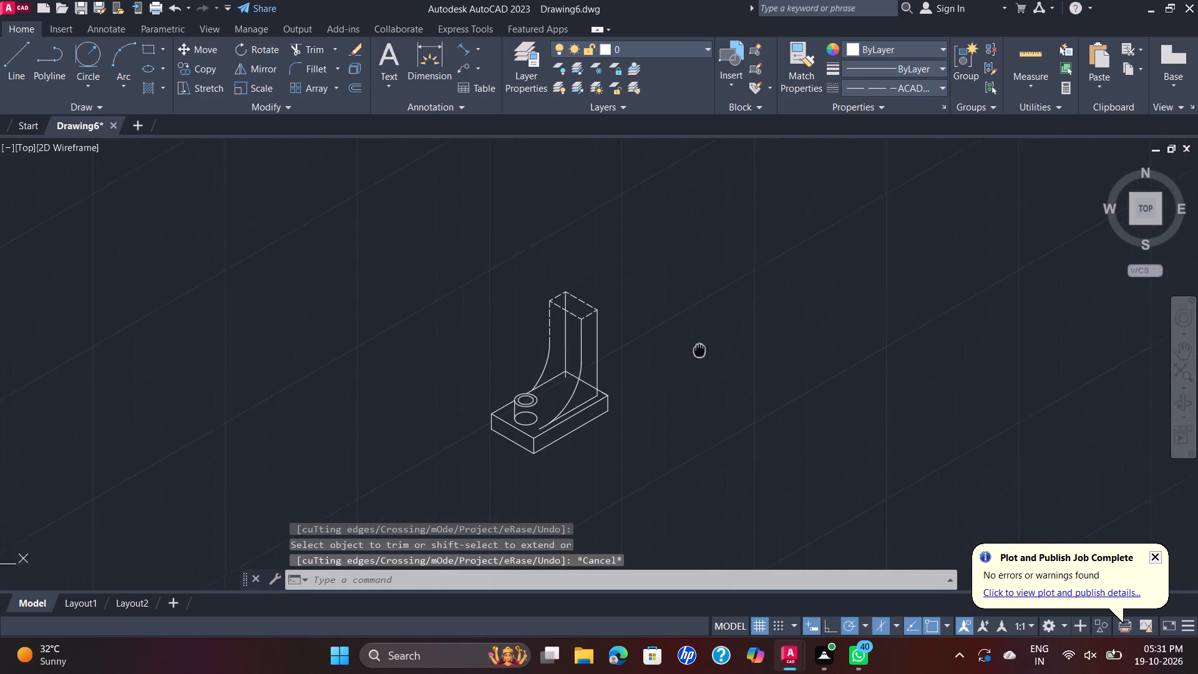
{"action": "middle_click_drag", "start_coordinate": [689, 348], "coordinate": [525, 399]}
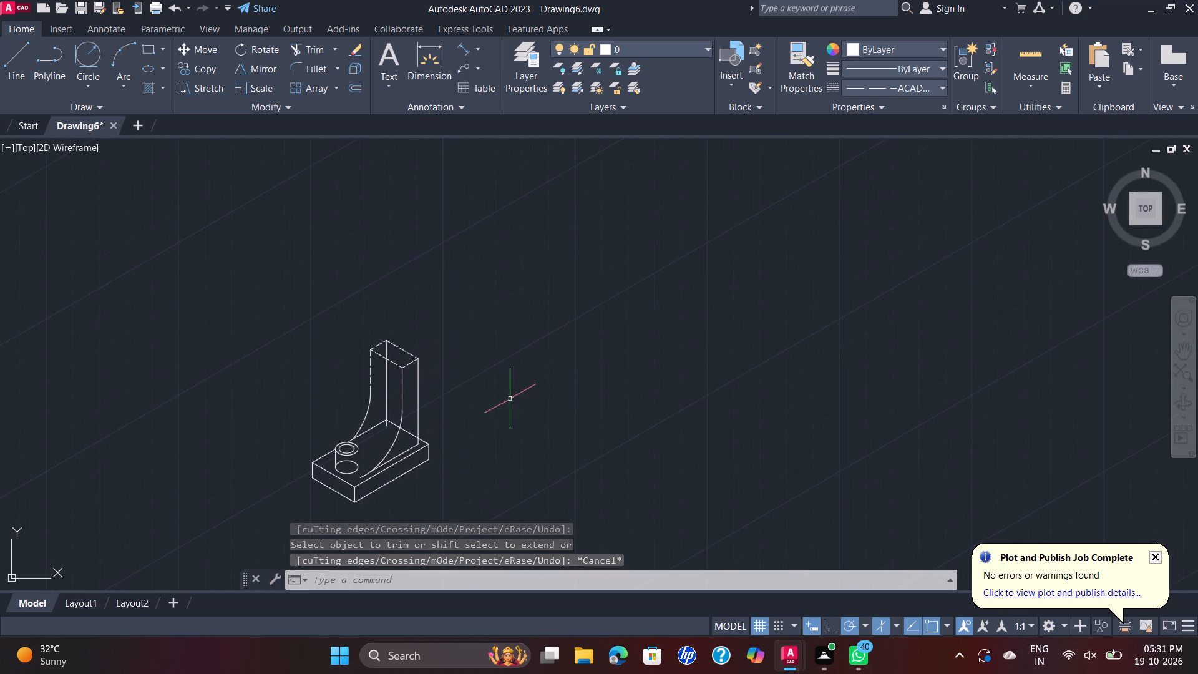
{"action": "scroll", "coordinate": [467, 399], "scroll_direction": "up", "scroll_amount": 2}
{"action": "scroll", "coordinate": [474, 398], "scroll_direction": "down", "scroll_amount": 1}
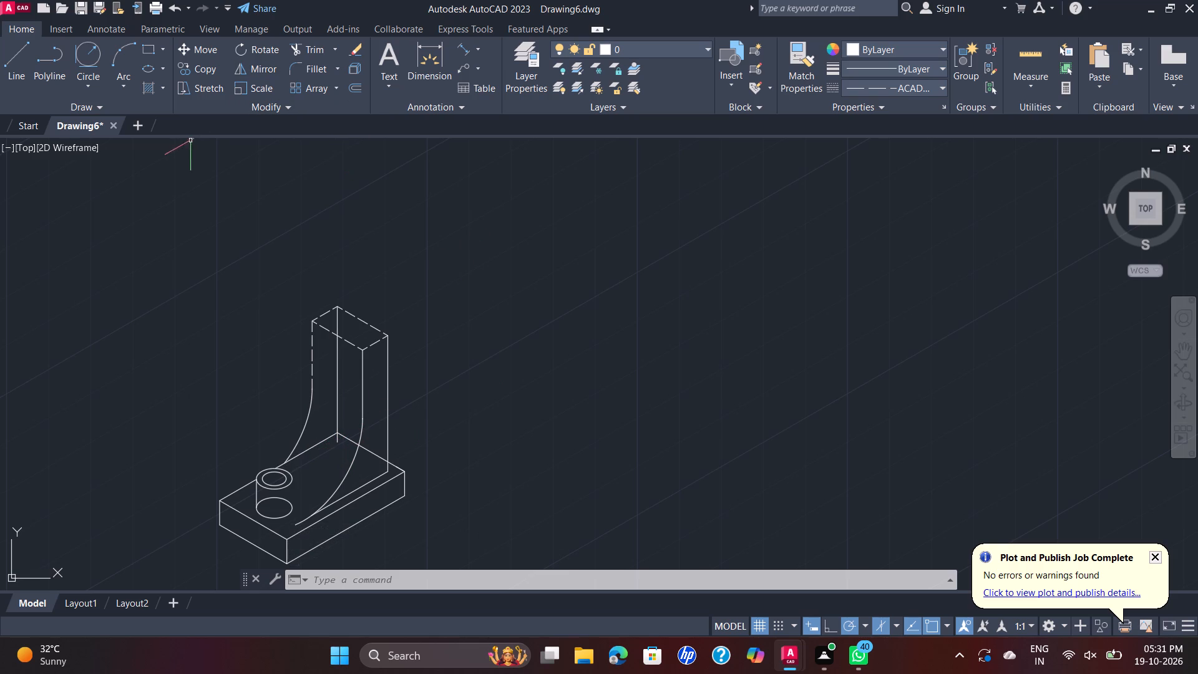
{"action": "left_click", "coordinate": [314, 52]}
{"action": "left_click", "coordinate": [334, 441]}
{"action": "left_click", "coordinate": [339, 440]}
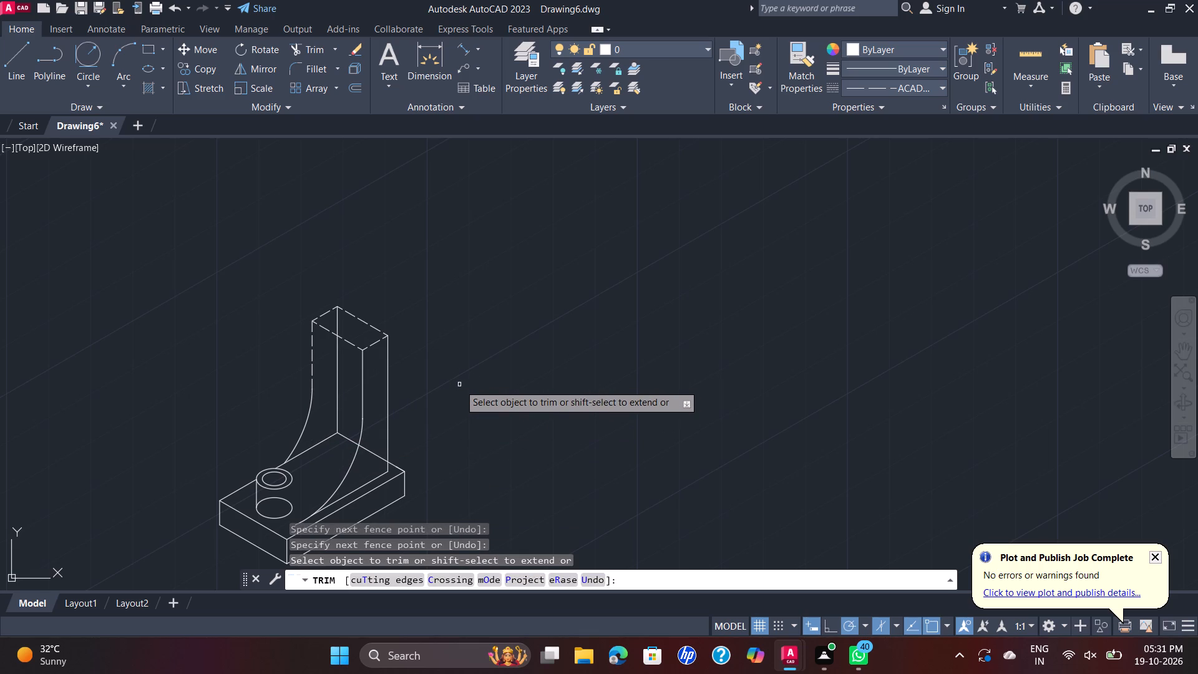
{"action": "key", "text": "Escape"}
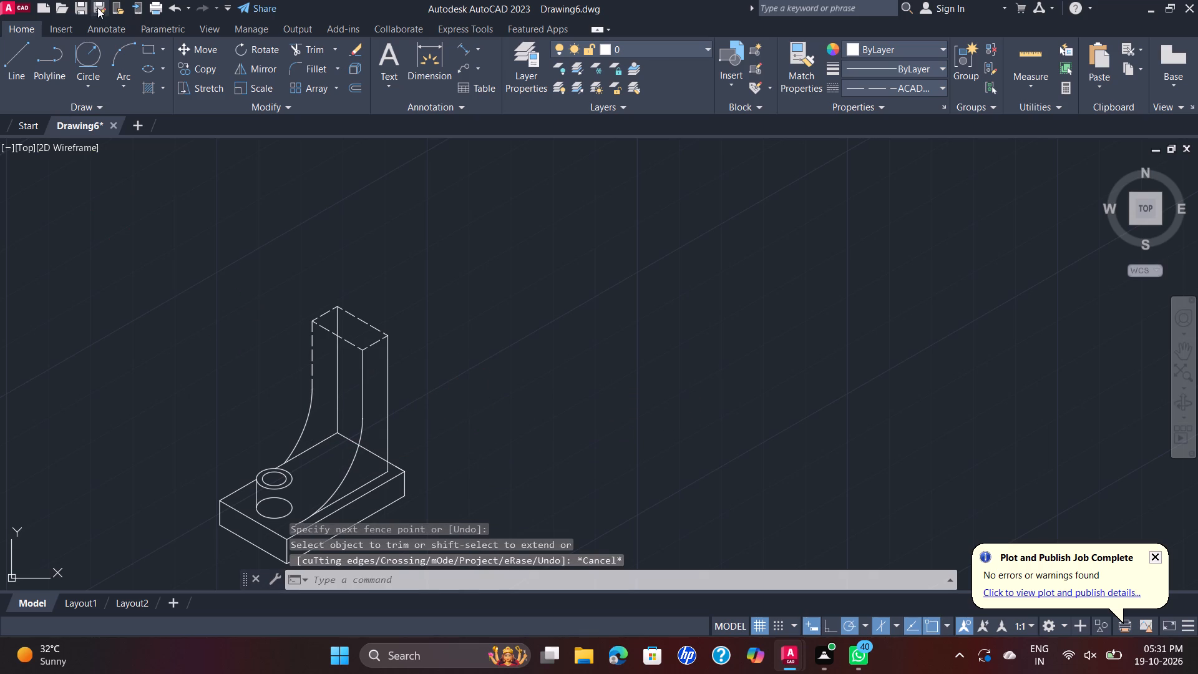
Draw a 5-unit line straight down from the cylinder's outer top ellipse, on the side facing the upright.
{"action": "left_click", "coordinate": [0, 64]}
{"action": "left_click", "coordinate": [6, 64]}
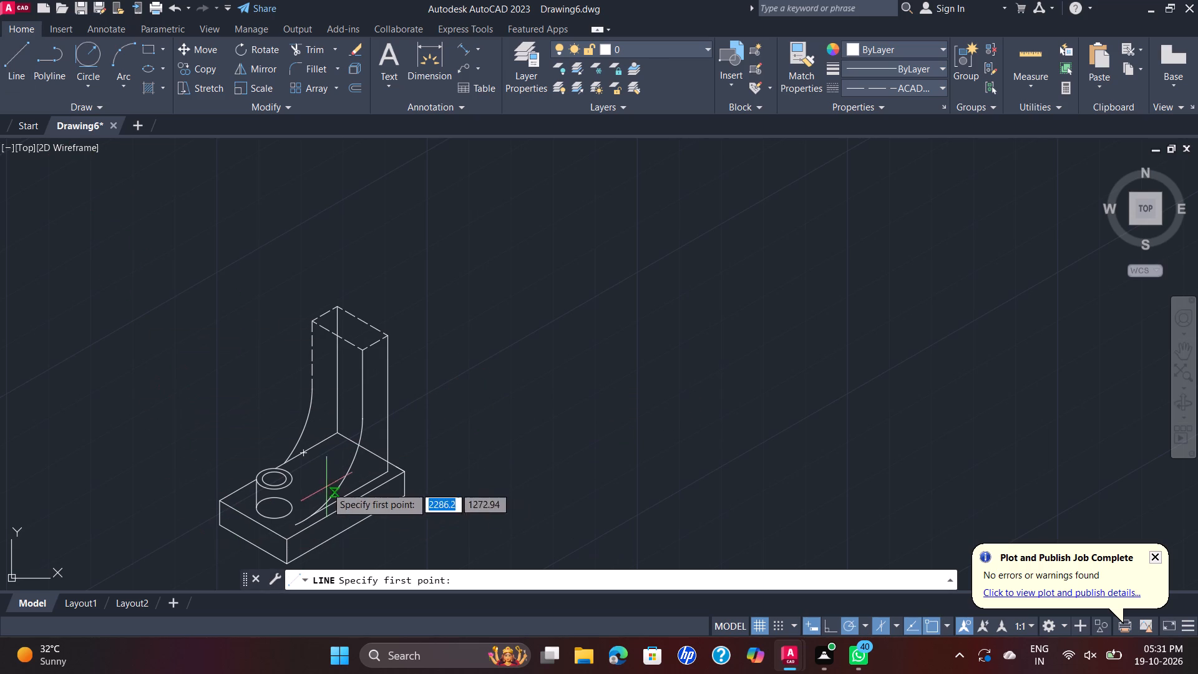
{"action": "scroll", "coordinate": [288, 486], "scroll_direction": "up", "scroll_amount": 3}
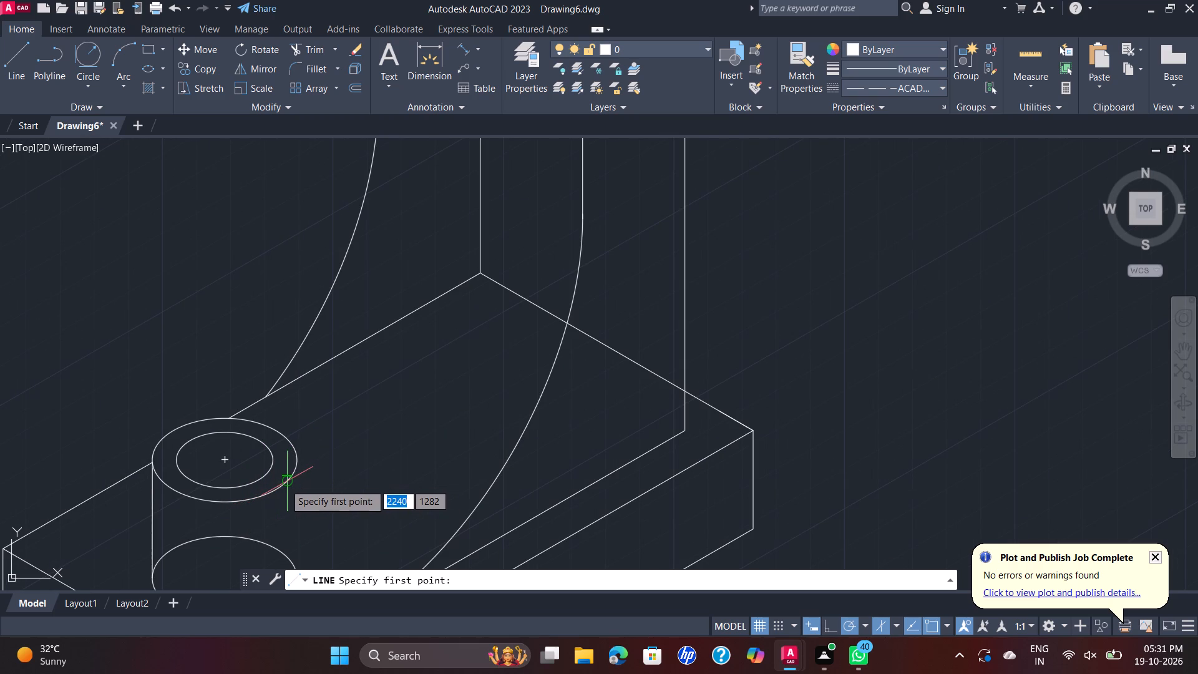
{"action": "left_click", "coordinate": [285, 484]}
{"action": "scroll", "coordinate": [266, 525], "scroll_direction": "down", "scroll_amount": 1}
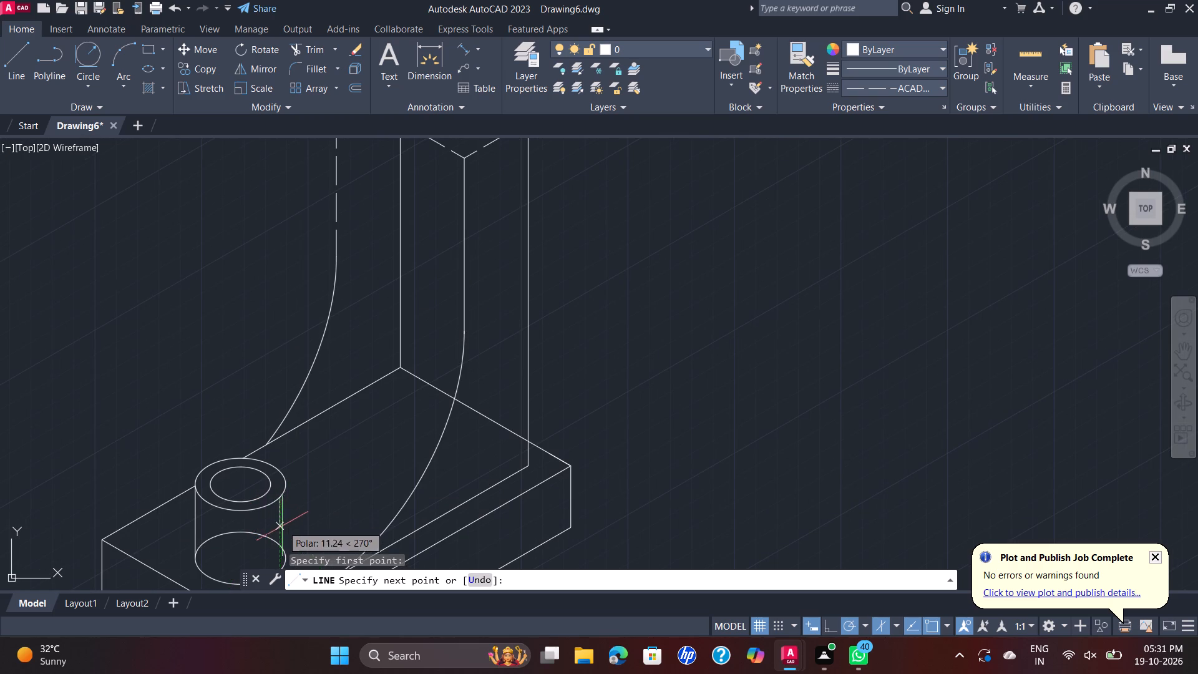
{"action": "middle_click_drag", "start_coordinate": [283, 536], "coordinate": [291, 498]}
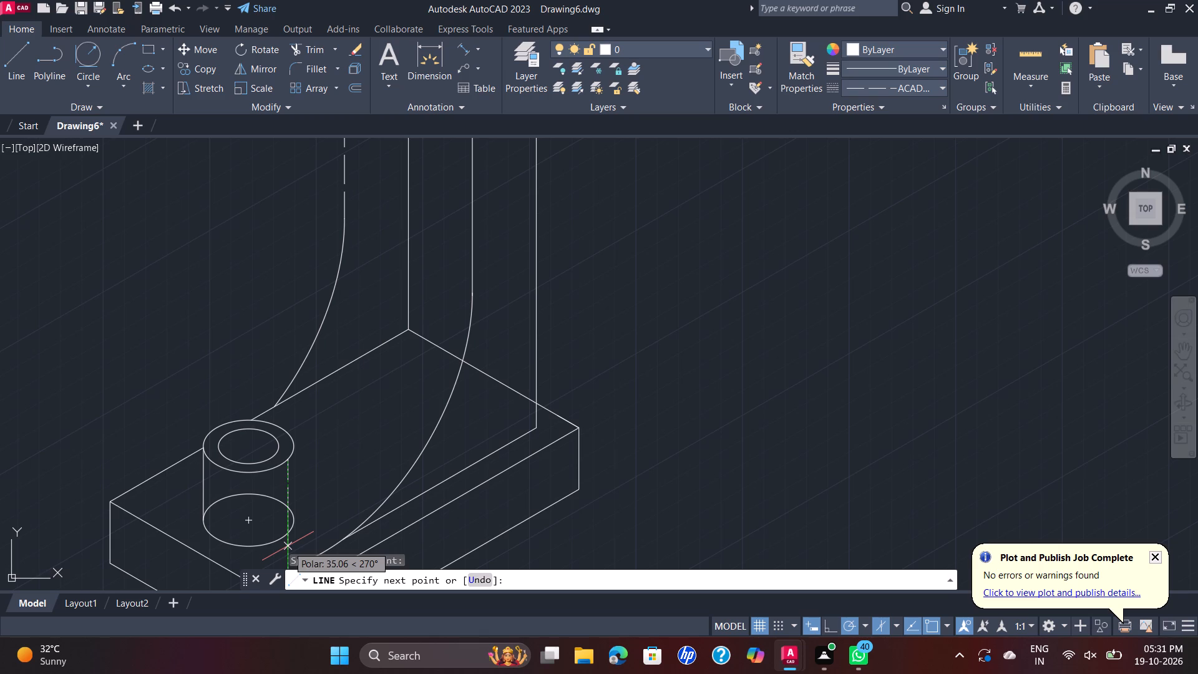
{"action": "key", "text": "5"}
{"action": "key", "text": "Return"}
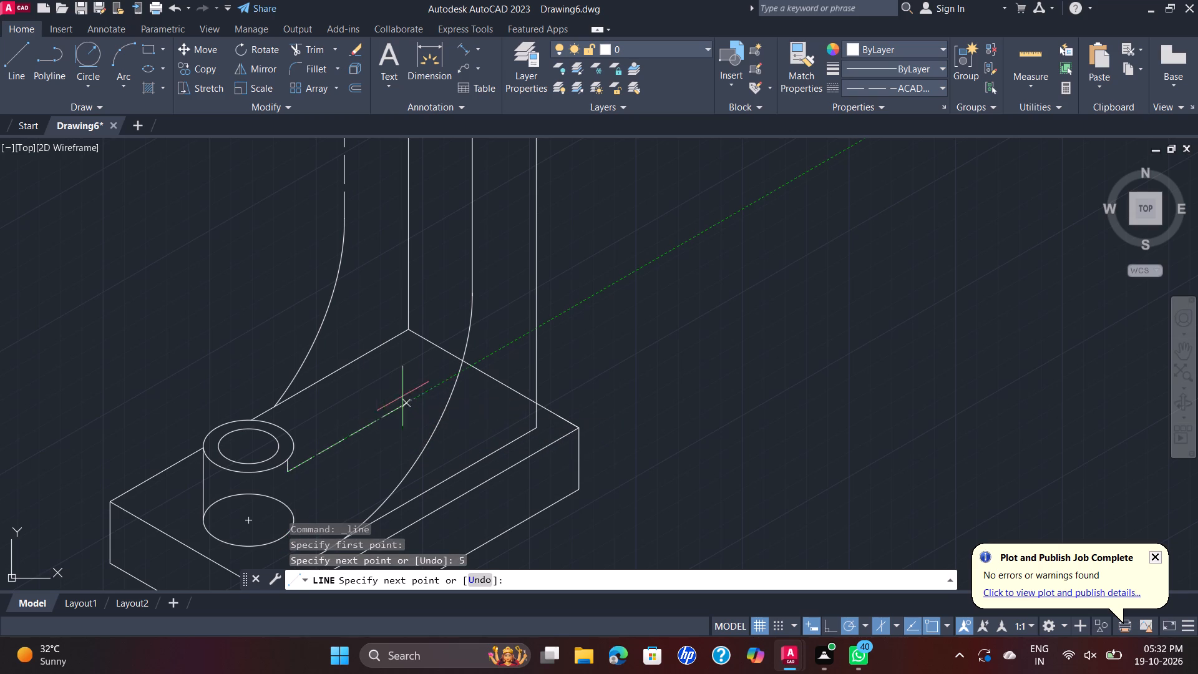
{"action": "key", "text": "Escape"}
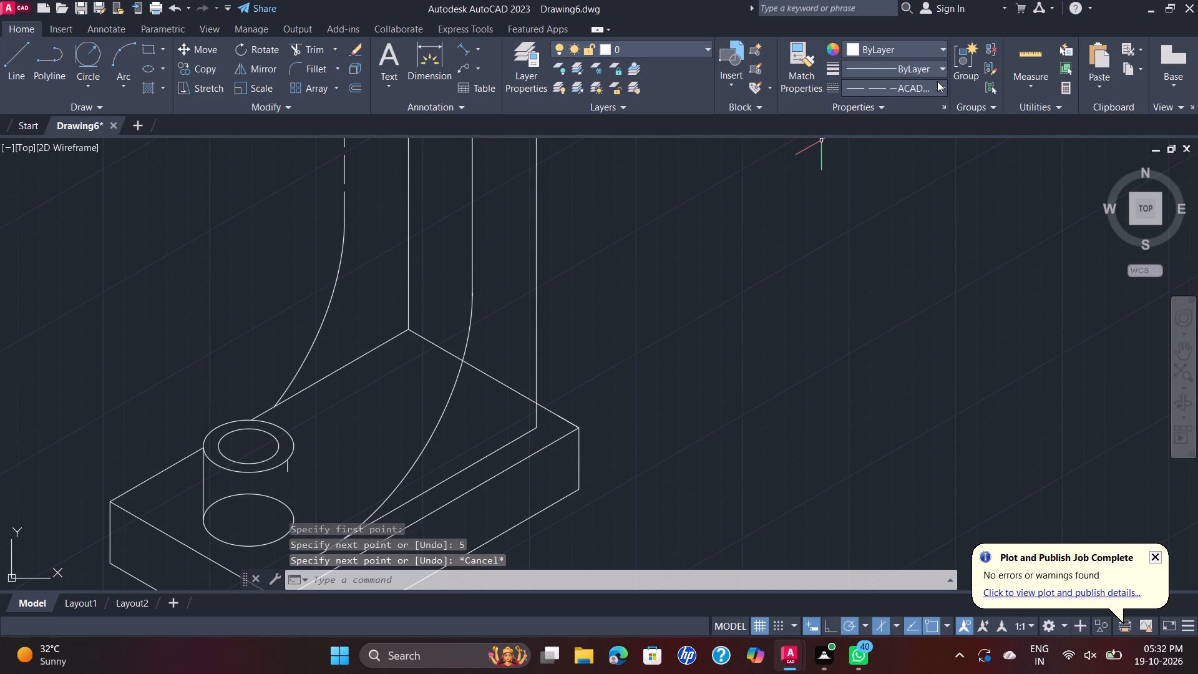
Set the current linetype to ByLayer.
{"action": "left_click", "coordinate": [942, 84]}
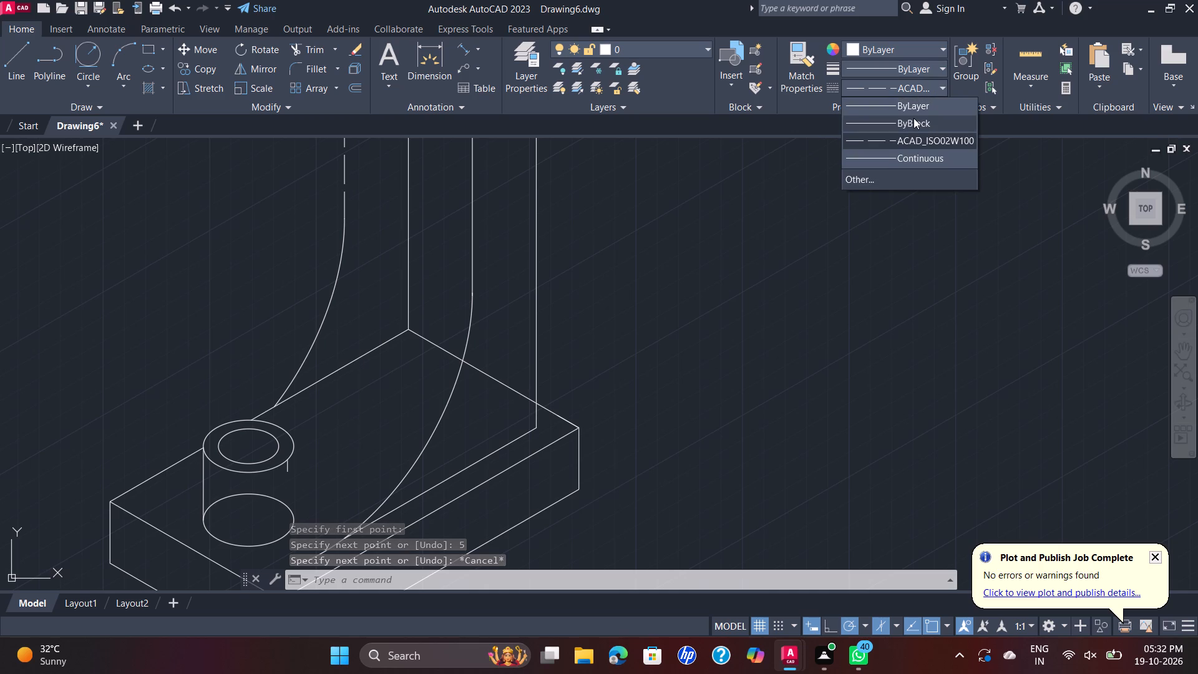
{"action": "left_click", "coordinate": [910, 99]}
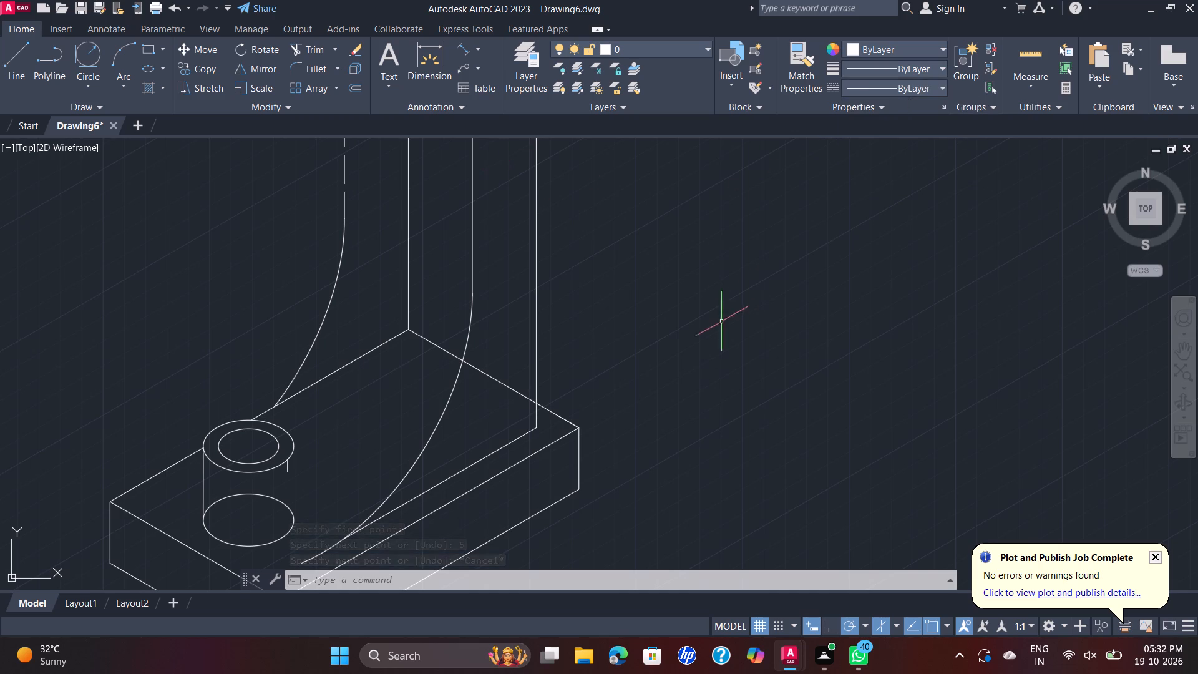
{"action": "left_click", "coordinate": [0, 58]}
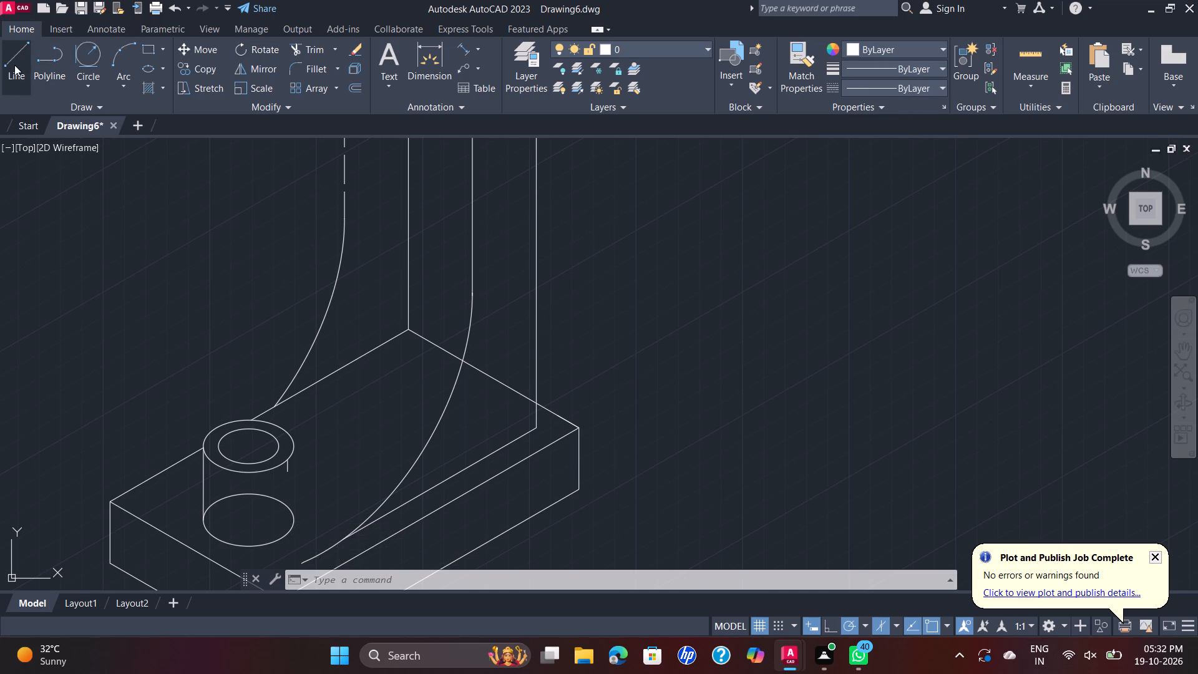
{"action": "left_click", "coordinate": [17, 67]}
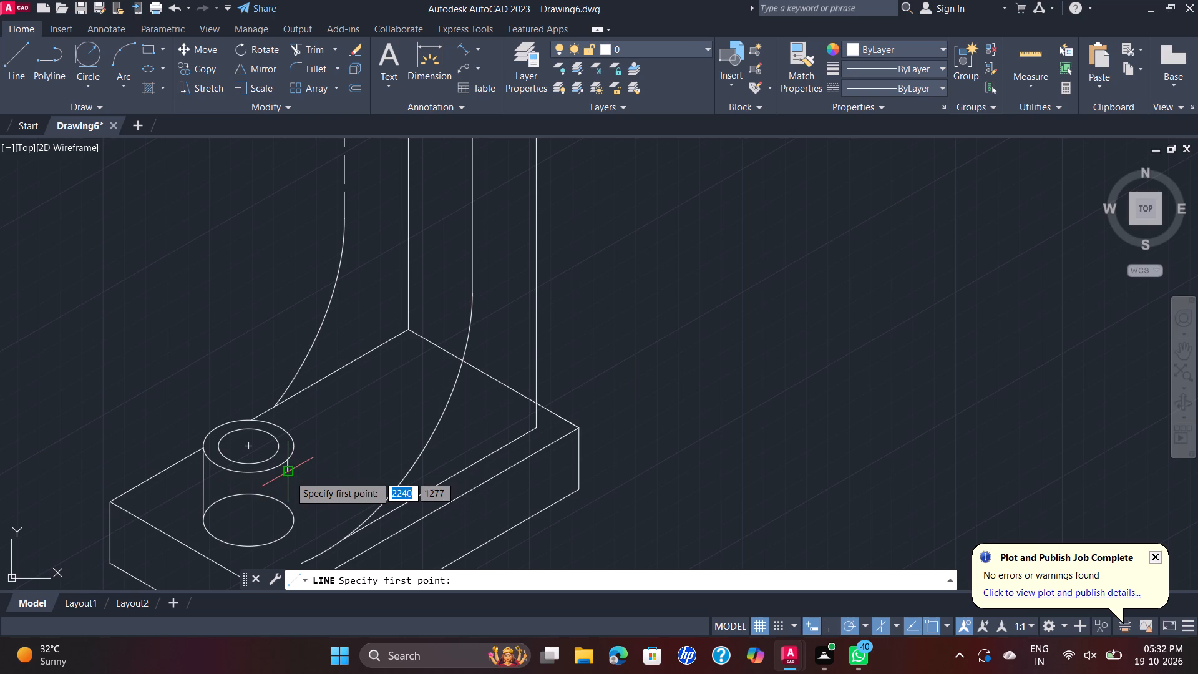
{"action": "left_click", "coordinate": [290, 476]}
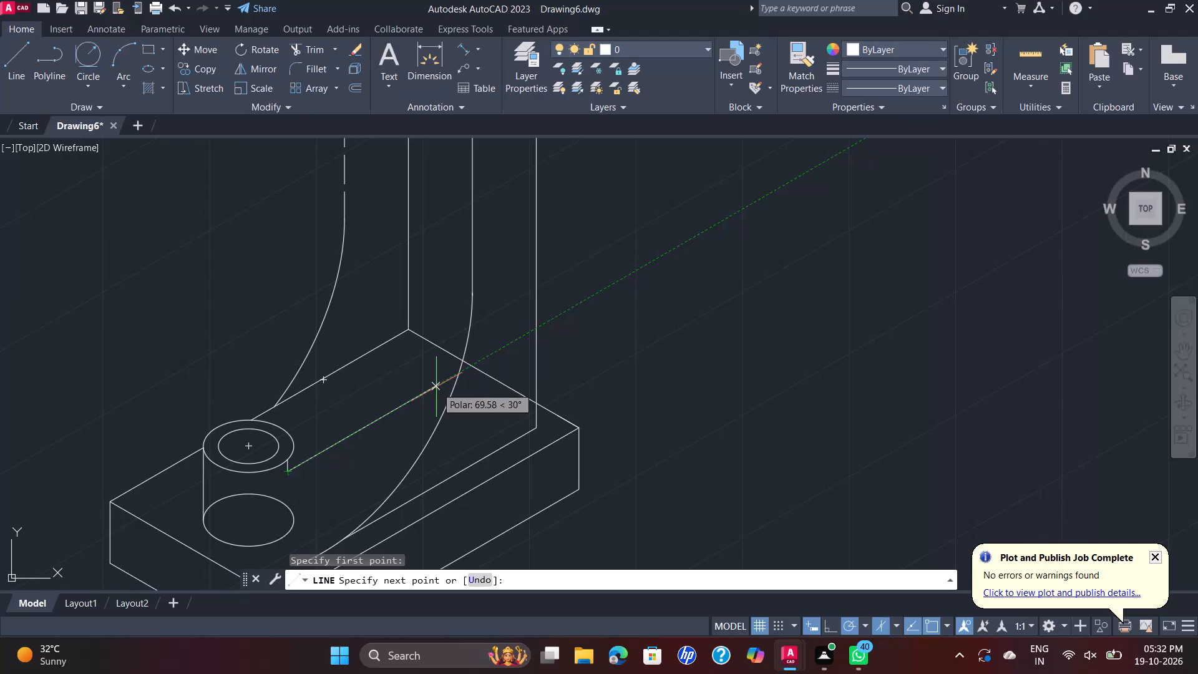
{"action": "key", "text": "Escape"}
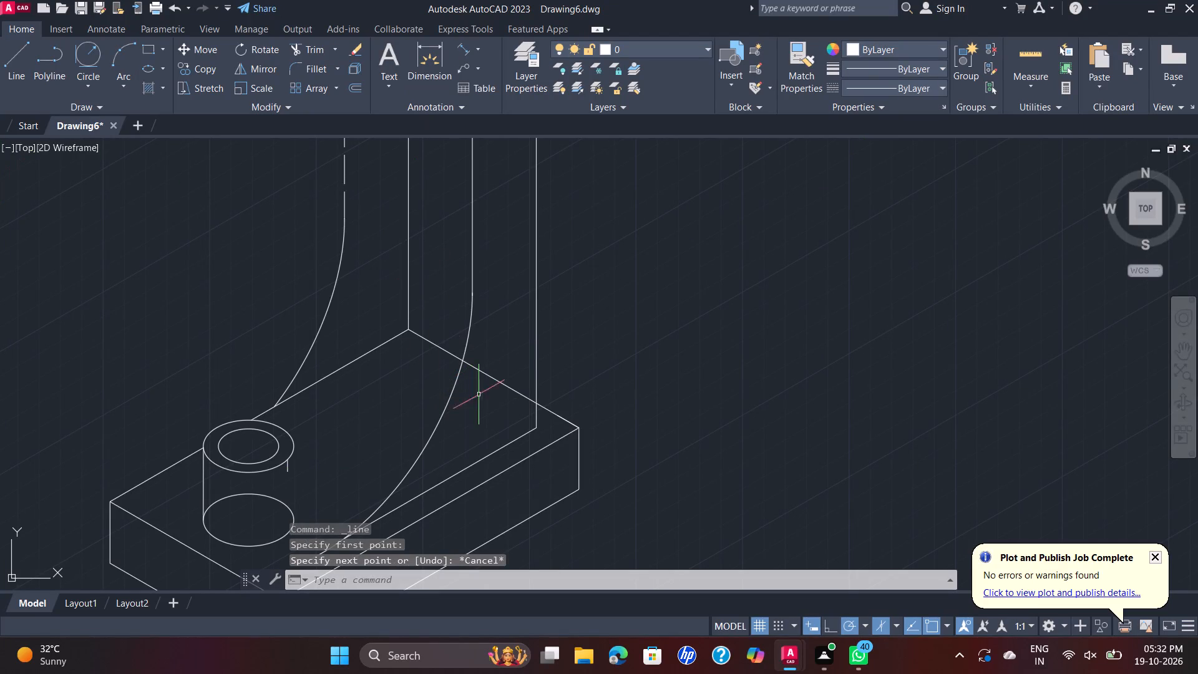
Copy the nearer profile's curve 15 units along 150°, towards the farther profile.
{"action": "left_click", "coordinate": [452, 396]}
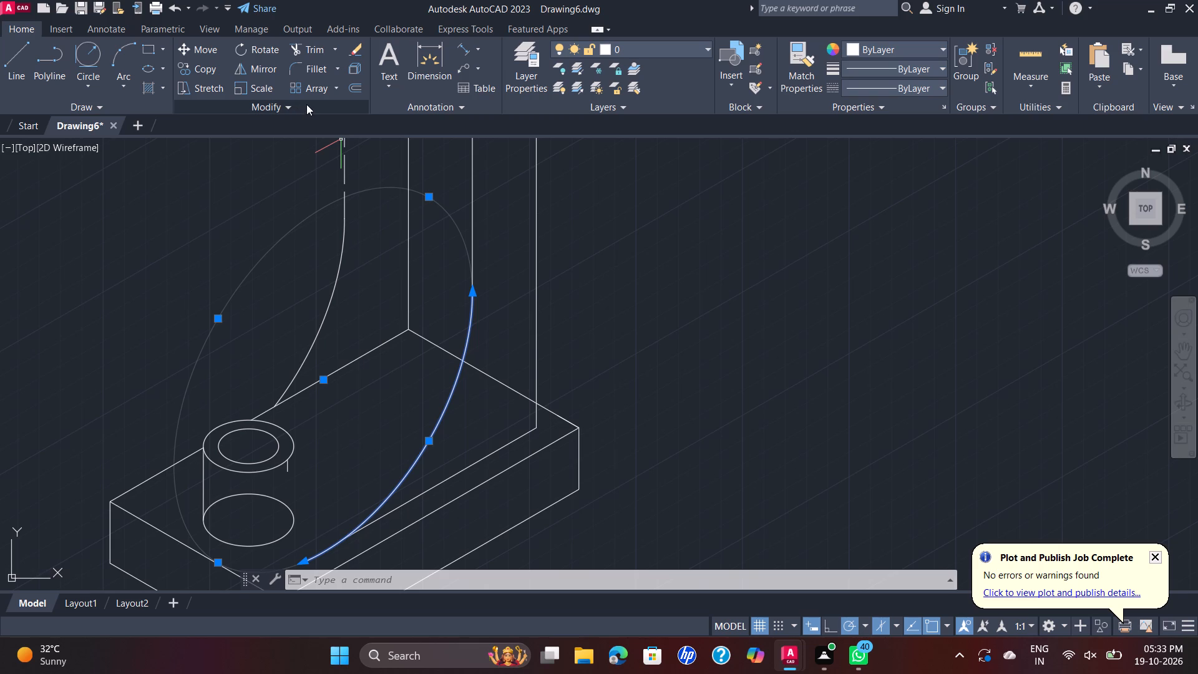
{"action": "left_click", "coordinate": [210, 69]}
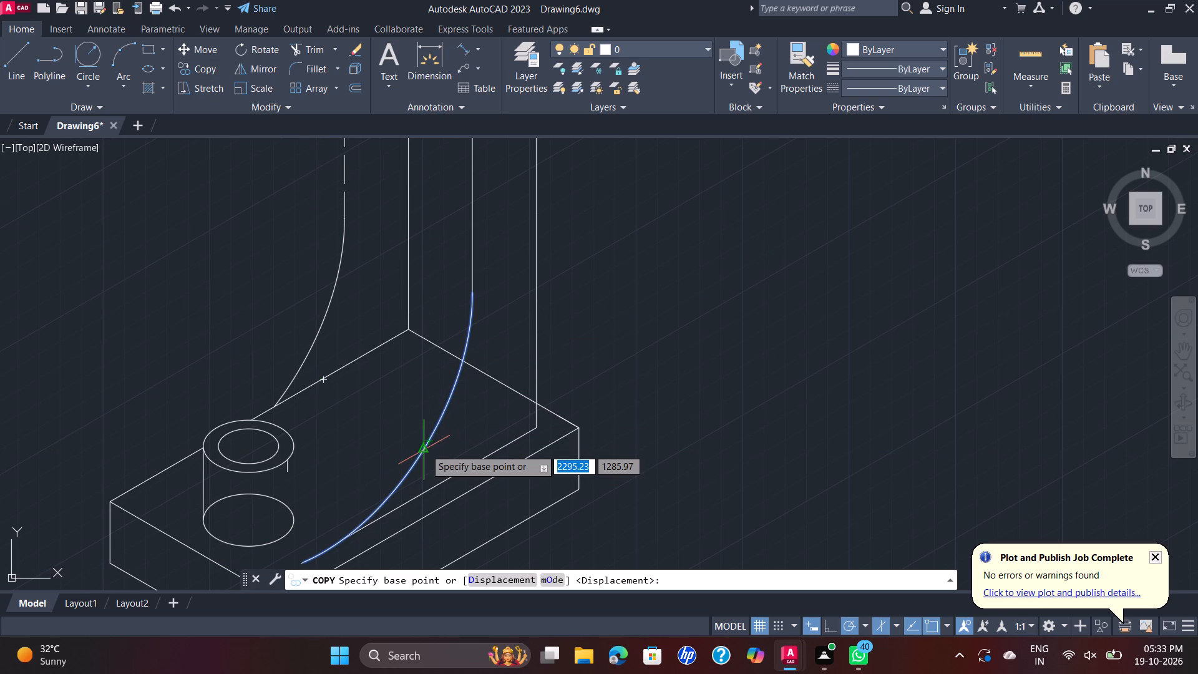
{"action": "left_click", "coordinate": [431, 444]}
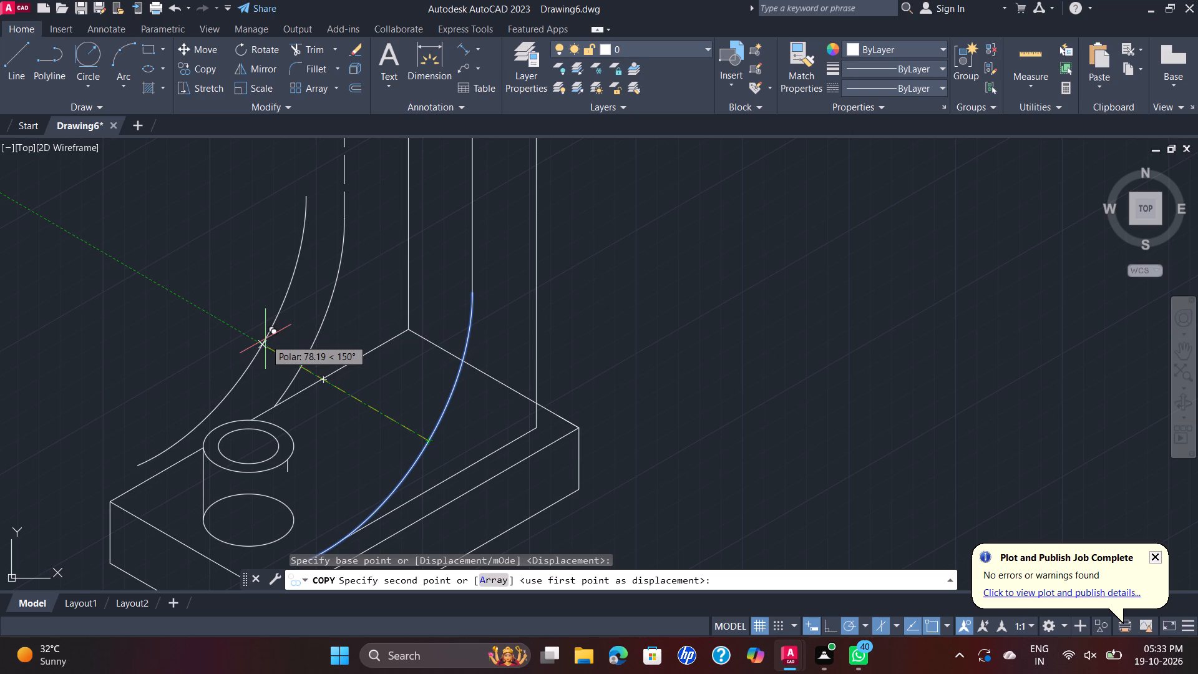
{"action": "type", "text": "15"}
{"action": "key", "text": "Return"}
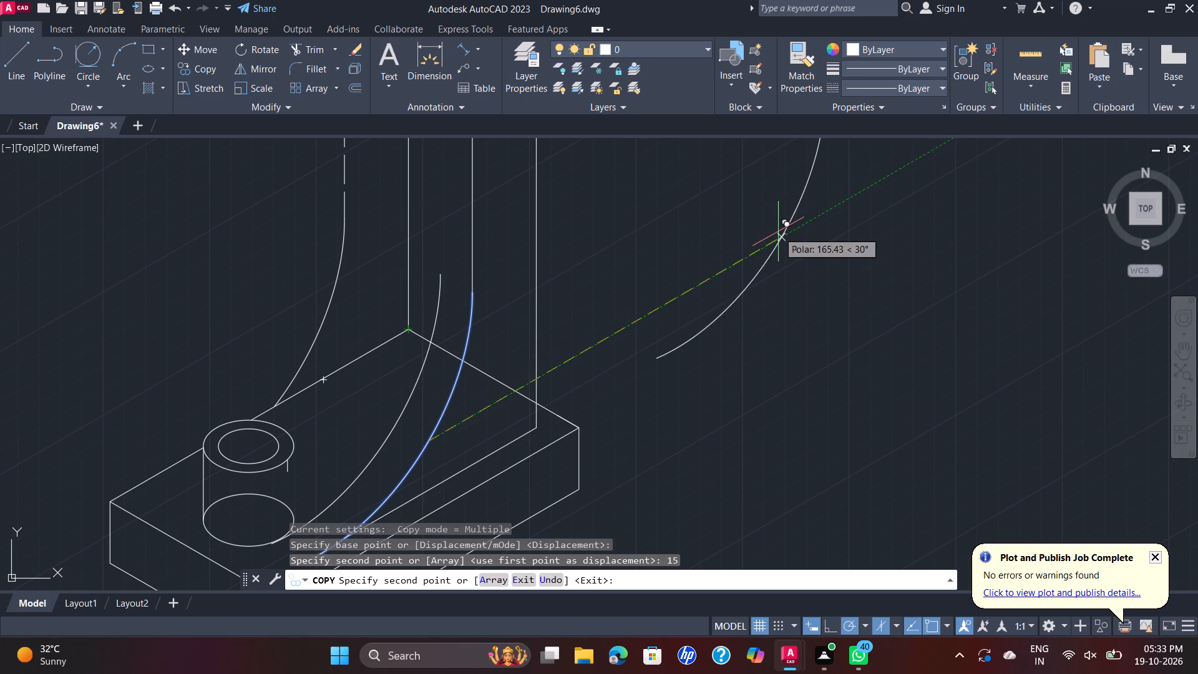
{"action": "key", "text": "Escape"}
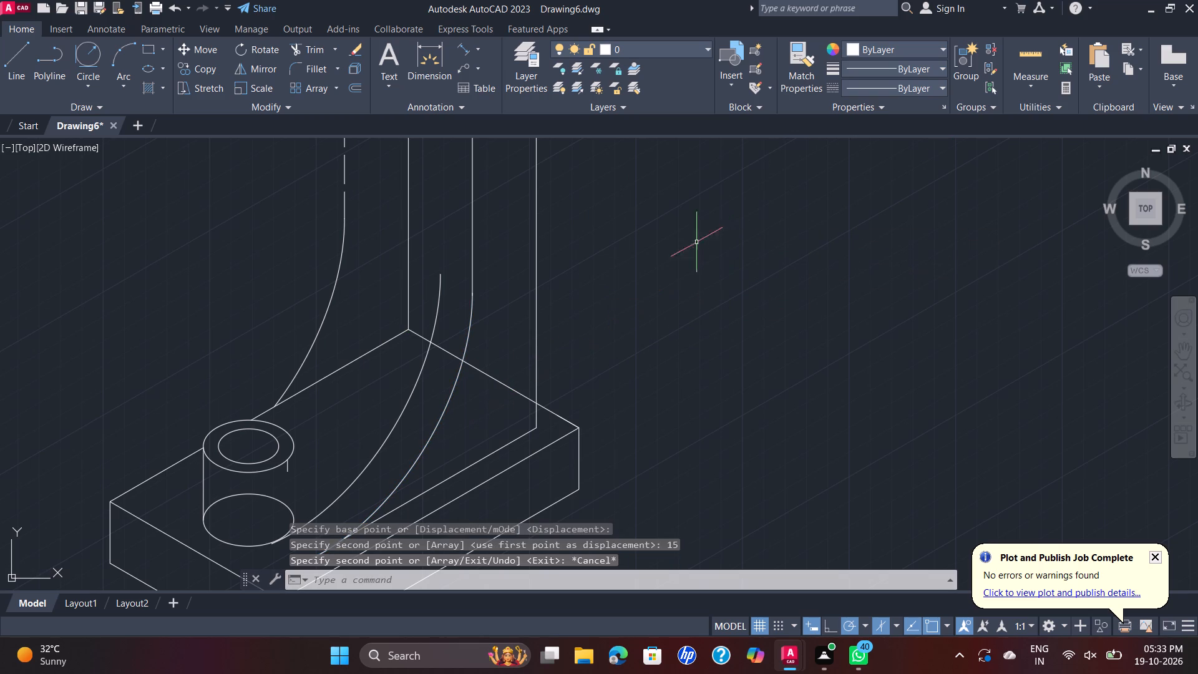
Draw a line along 30° from the lower end of the short vertical line at the cylinder to just past the copied curve.
{"action": "left_click", "coordinate": [12, 56]}
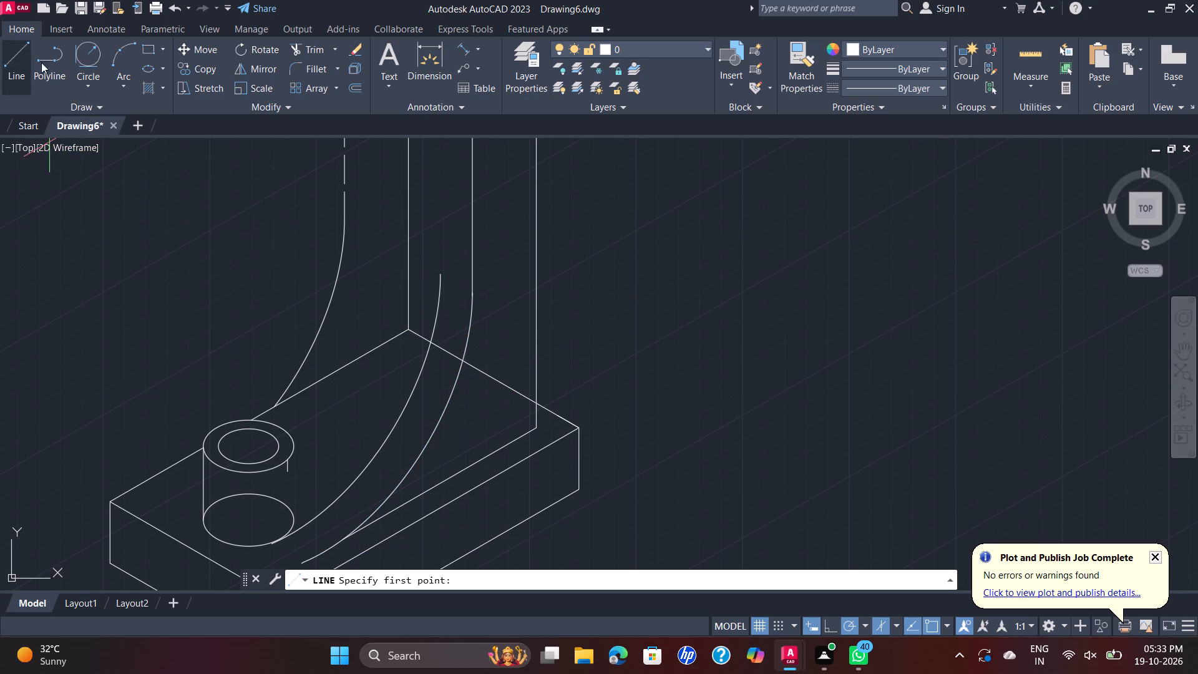
{"action": "left_click", "coordinate": [285, 471]}
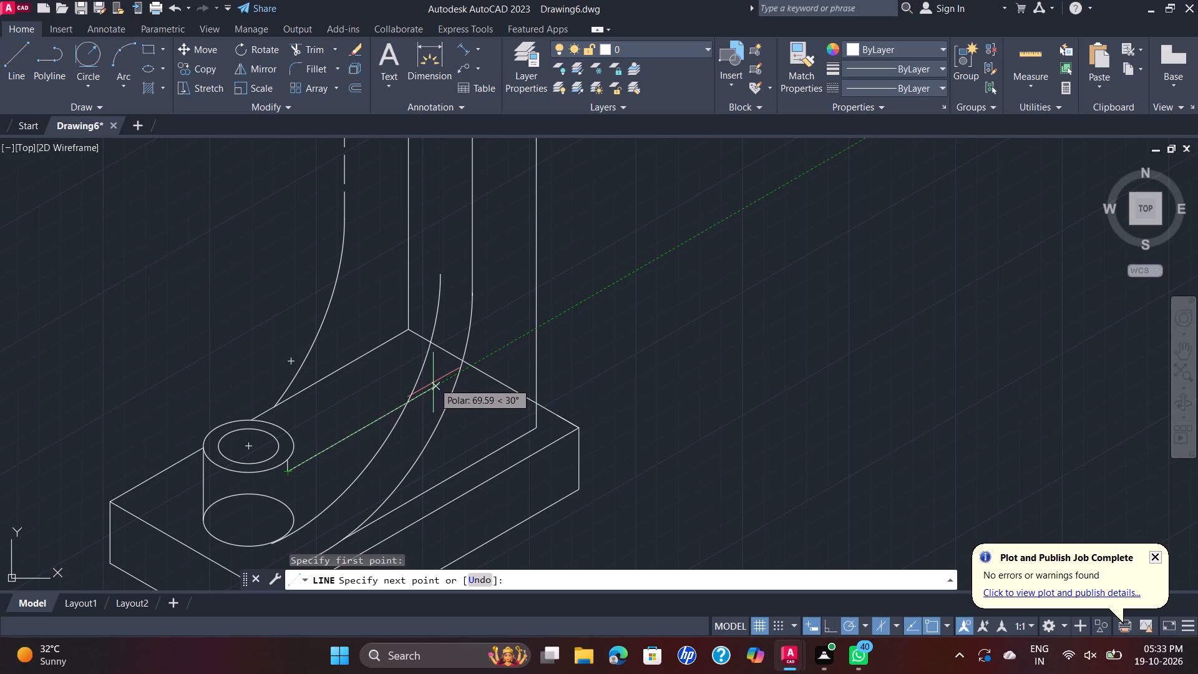
{"action": "left_click", "coordinate": [424, 388]}
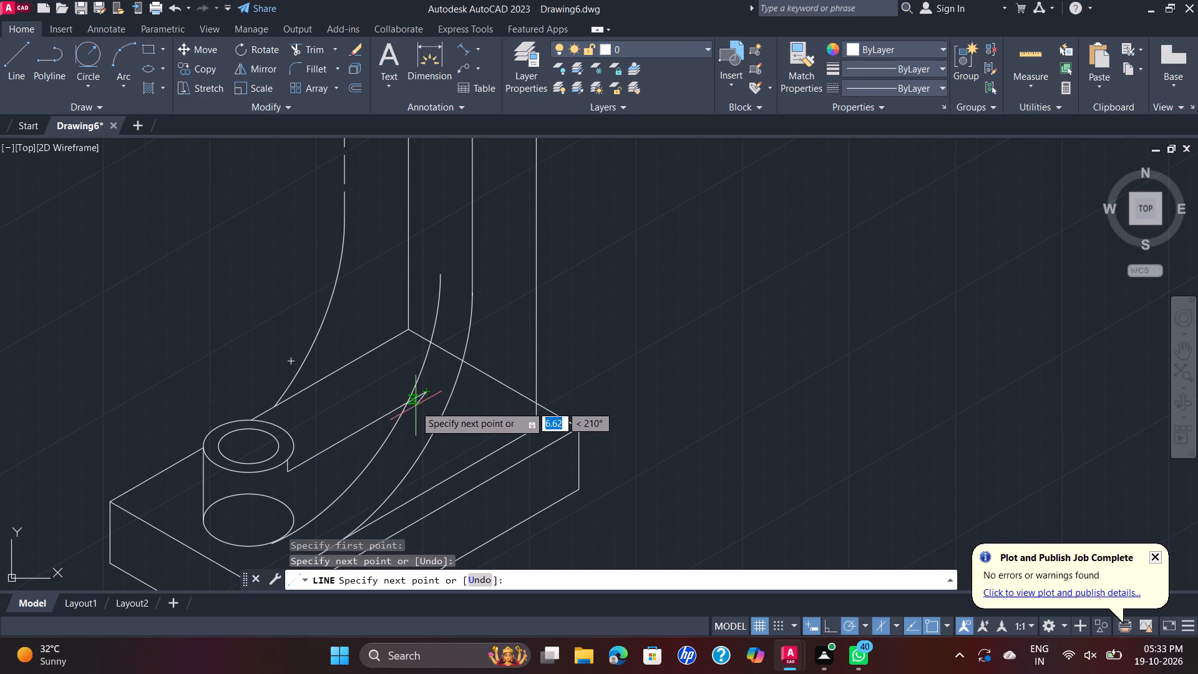
{"action": "key", "text": "Escape"}
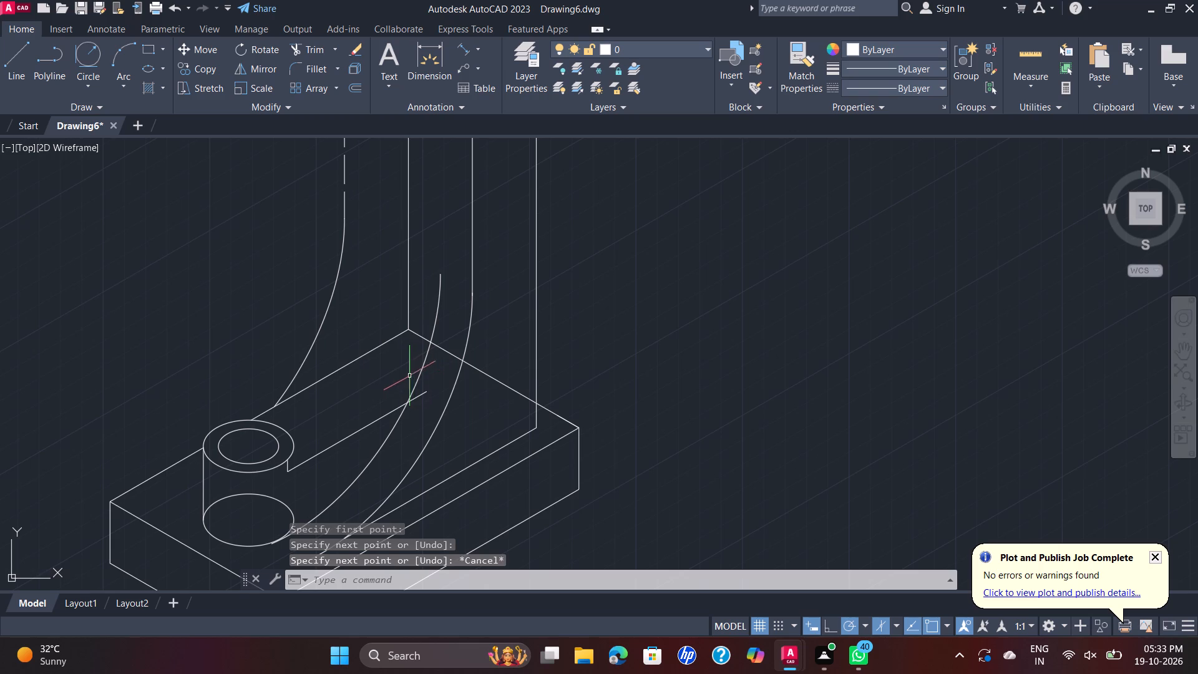
Draw a 30-unit line along 150° from the rib edge's crossing with the copied curve, continuing to the back edge's end at the cylinder's top.
{"action": "left_click", "coordinate": [6, 64]}
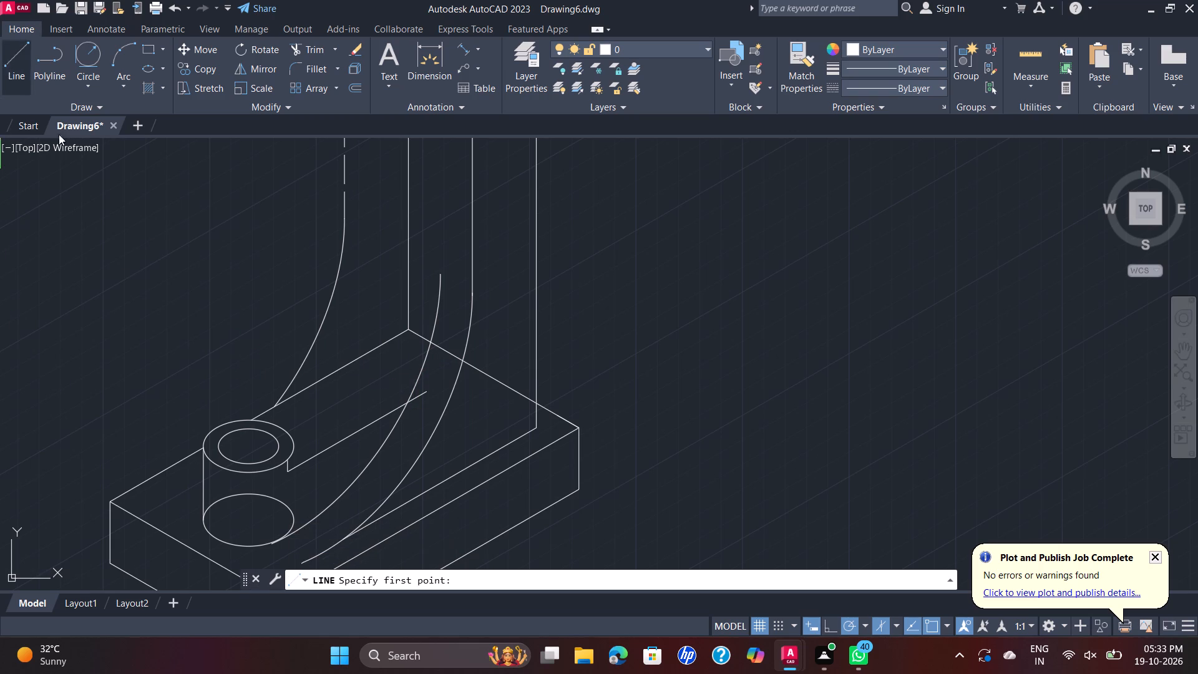
{"action": "left_click", "coordinate": [405, 404]}
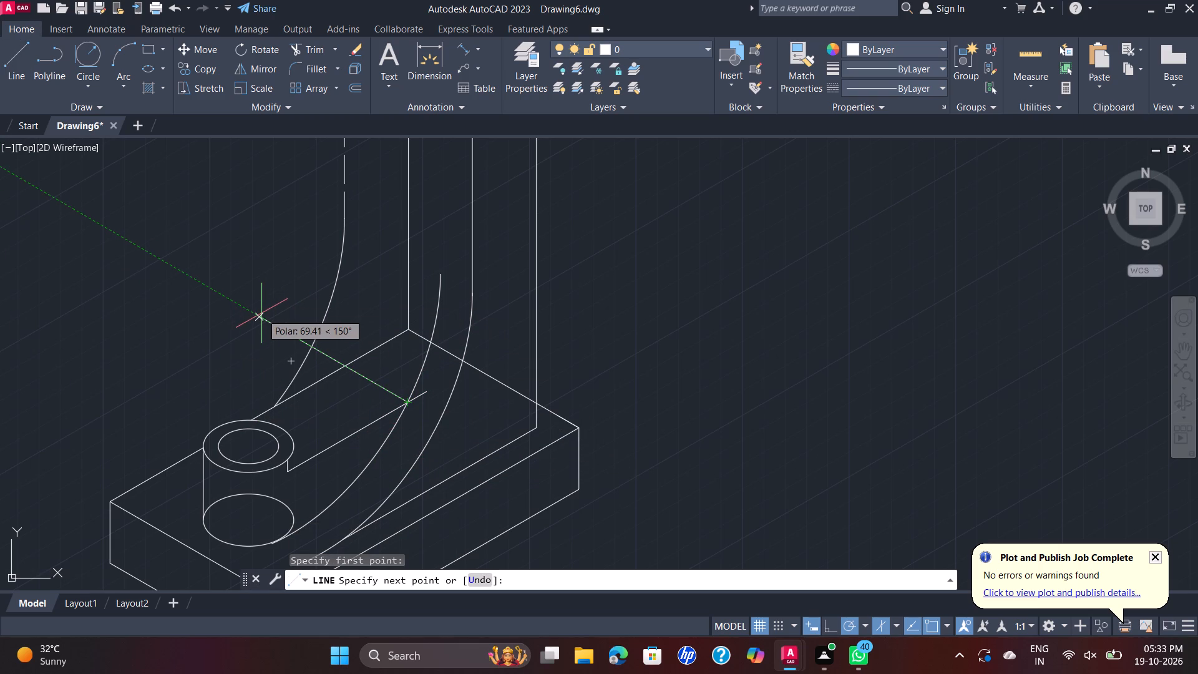
{"action": "type", "text": "30"}
{"action": "key", "text": "Return"}
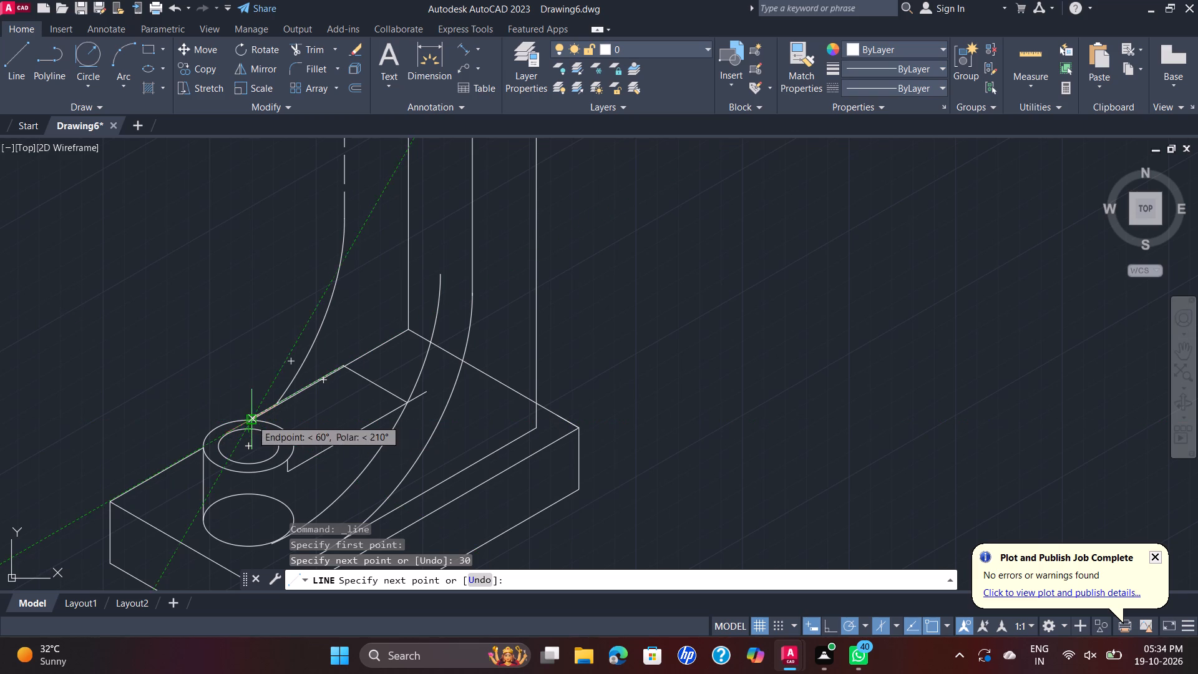
{"action": "scroll", "coordinate": [253, 419], "scroll_direction": "up", "scroll_amount": 3}
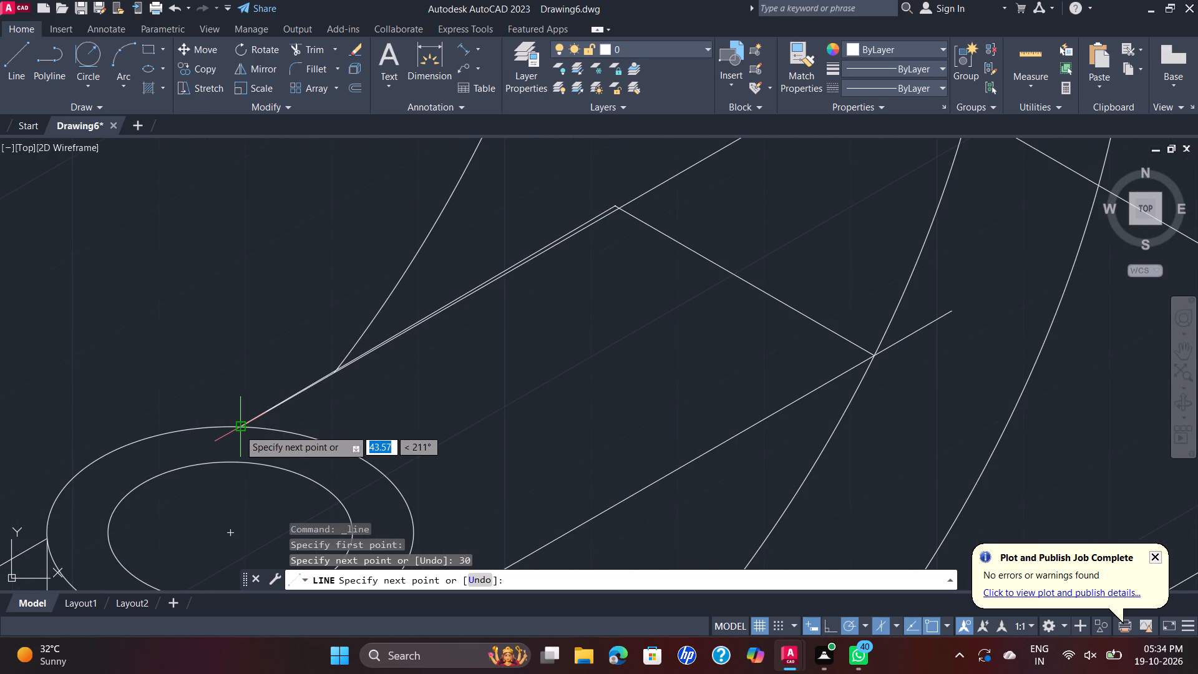
{"action": "left_click", "coordinate": [240, 429]}
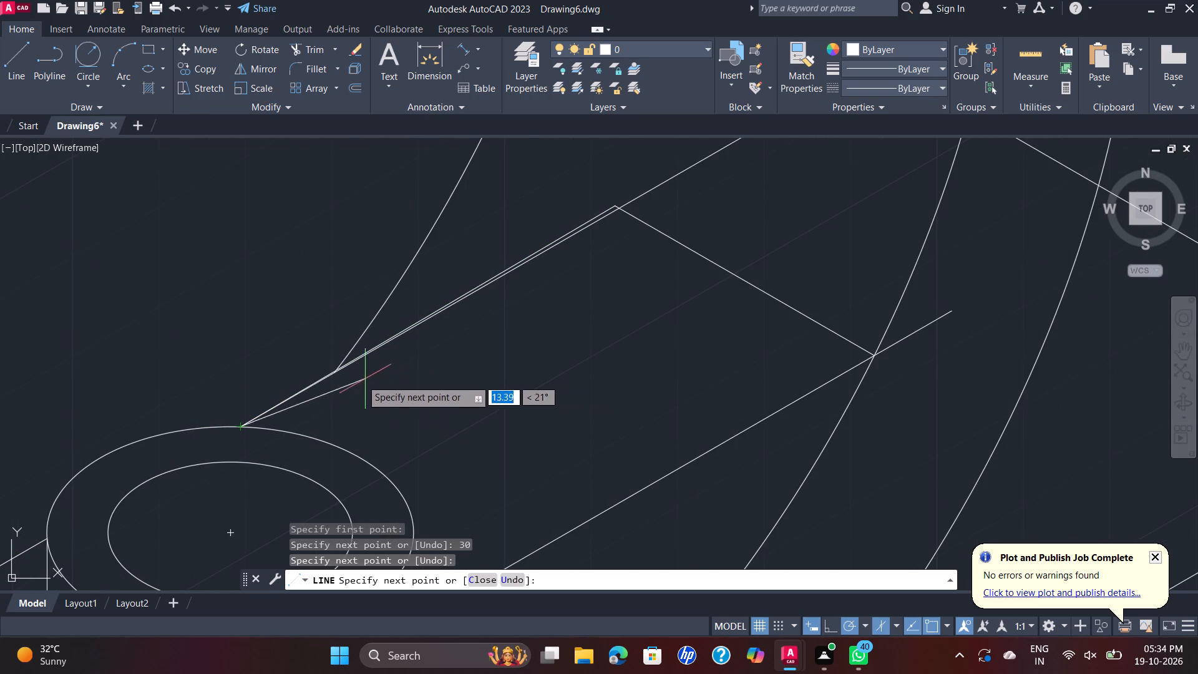
{"action": "key", "text": "Escape"}
Delete the block's top back edge line between the cylinder and the back corner.
{"action": "scroll", "coordinate": [447, 333], "scroll_direction": "down", "scroll_amount": 1}
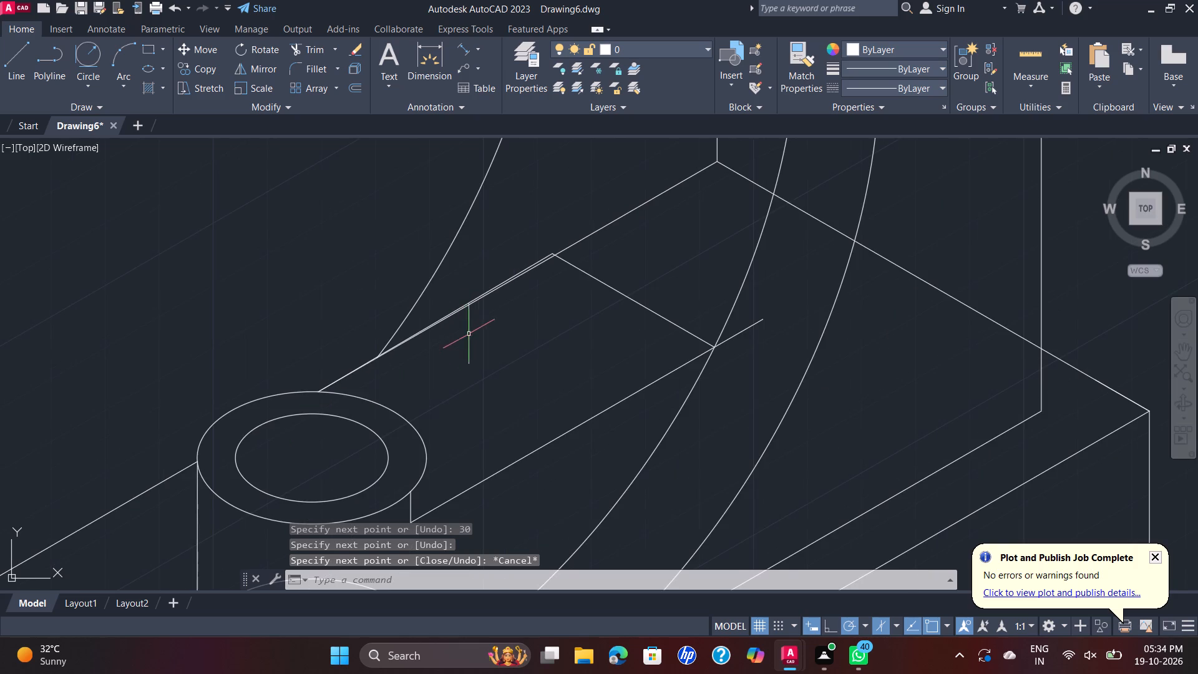
{"action": "scroll", "coordinate": [485, 324], "scroll_direction": "down", "scroll_amount": 1}
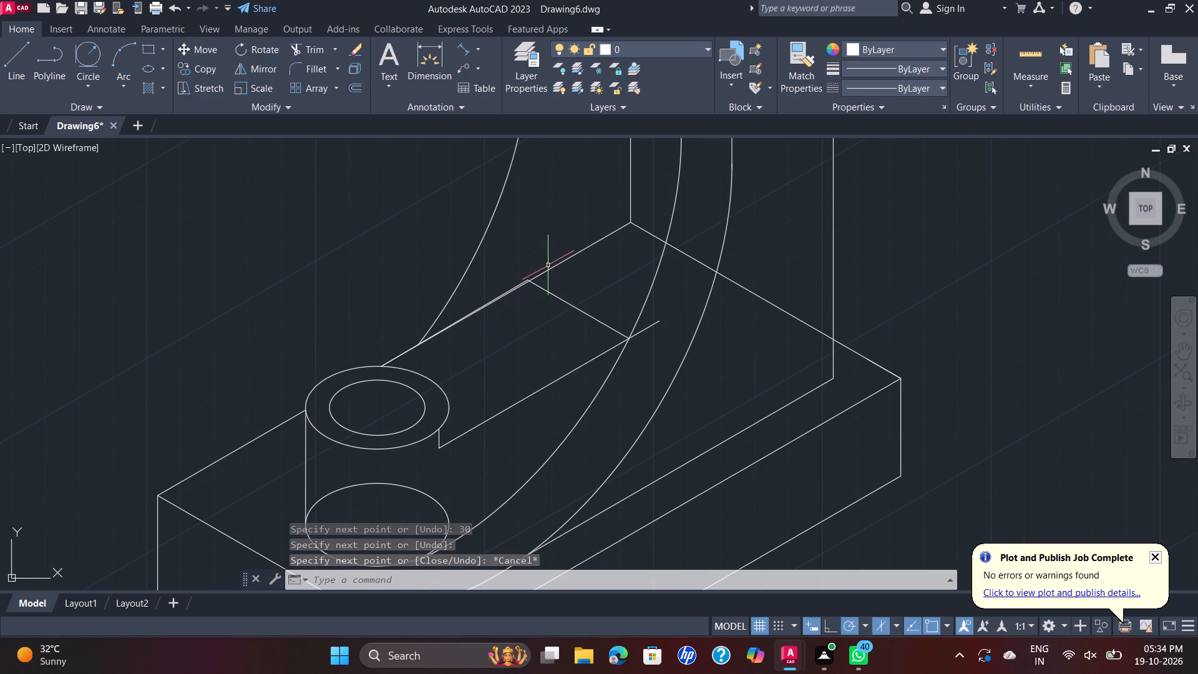
{"action": "left_click", "coordinate": [544, 271]}
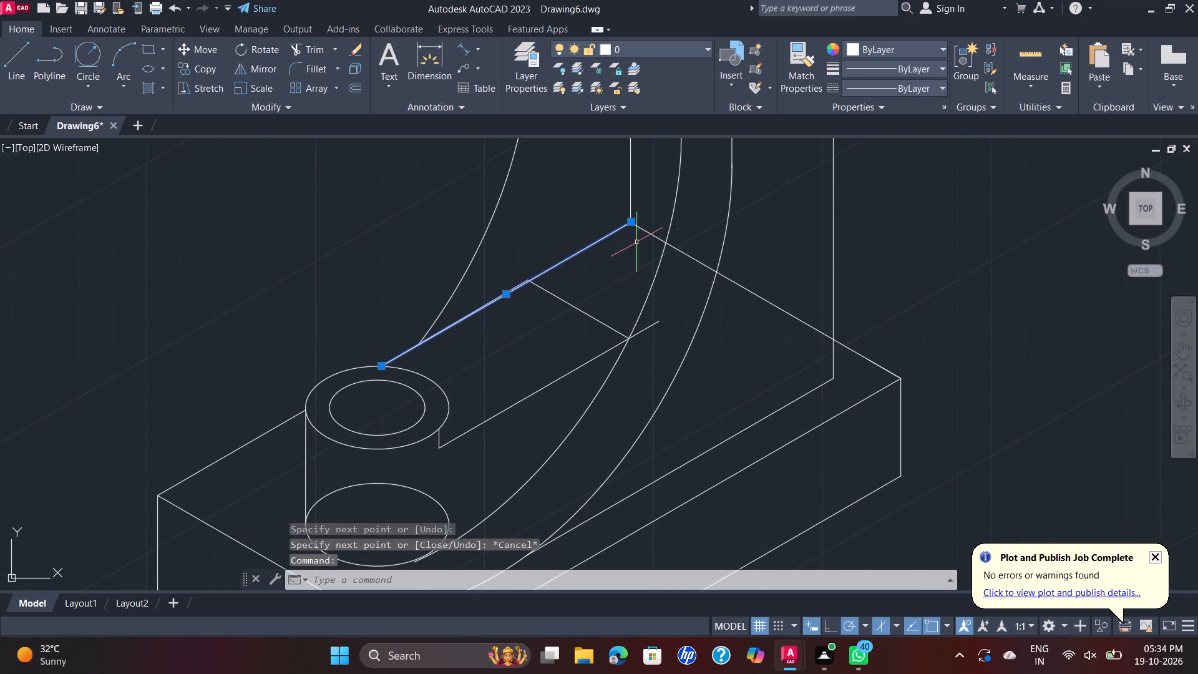
{"action": "key", "text": "Delete"}
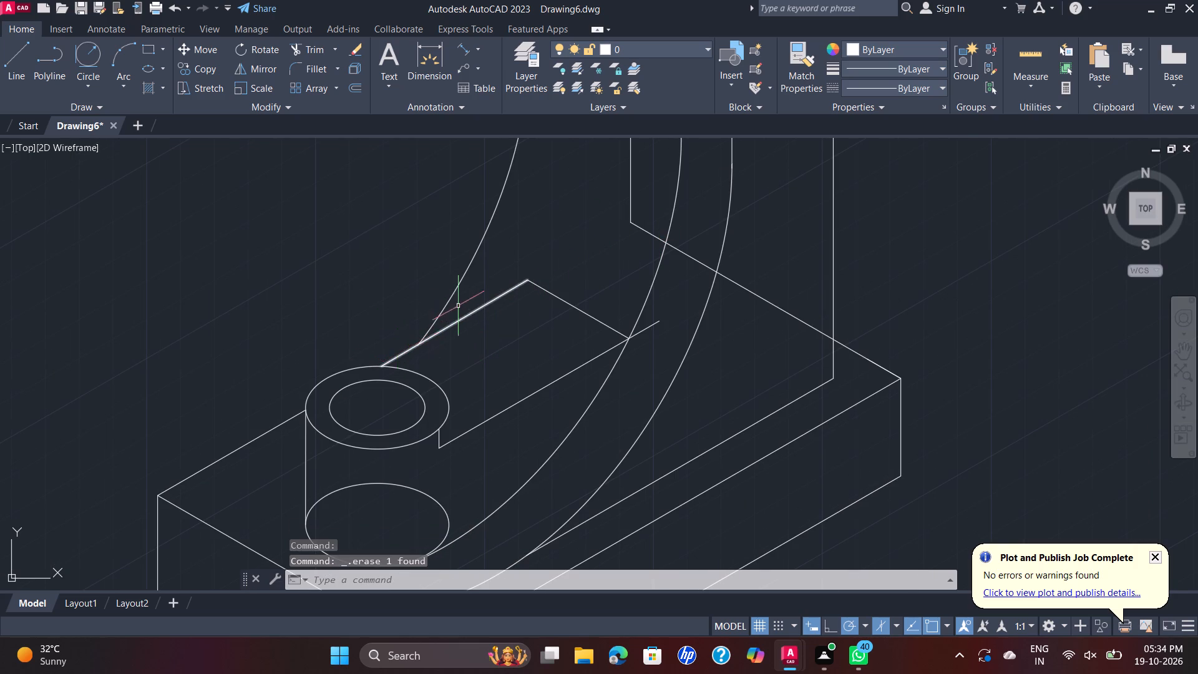
Trim the end of the rib's nearer edge that extends past the copied curve.
{"action": "scroll", "coordinate": [462, 300], "scroll_direction": "down", "scroll_amount": 2}
{"action": "middle_click_drag", "start_coordinate": [485, 281], "coordinate": [463, 354]}
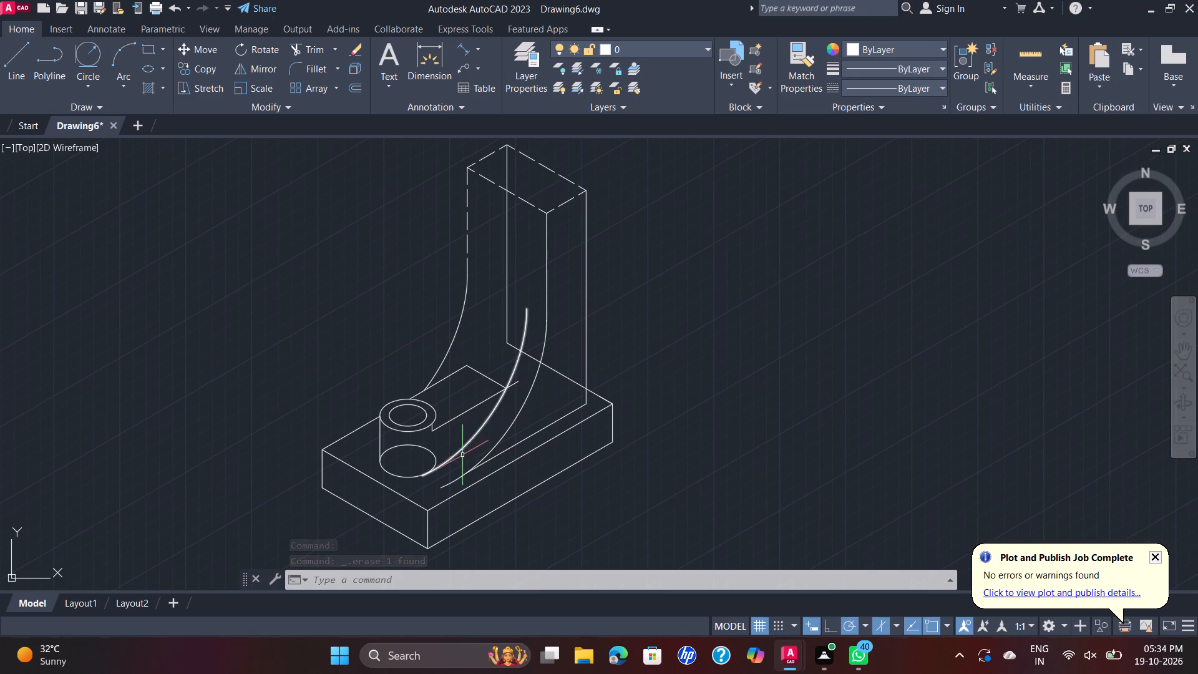
{"action": "key", "text": "t"}
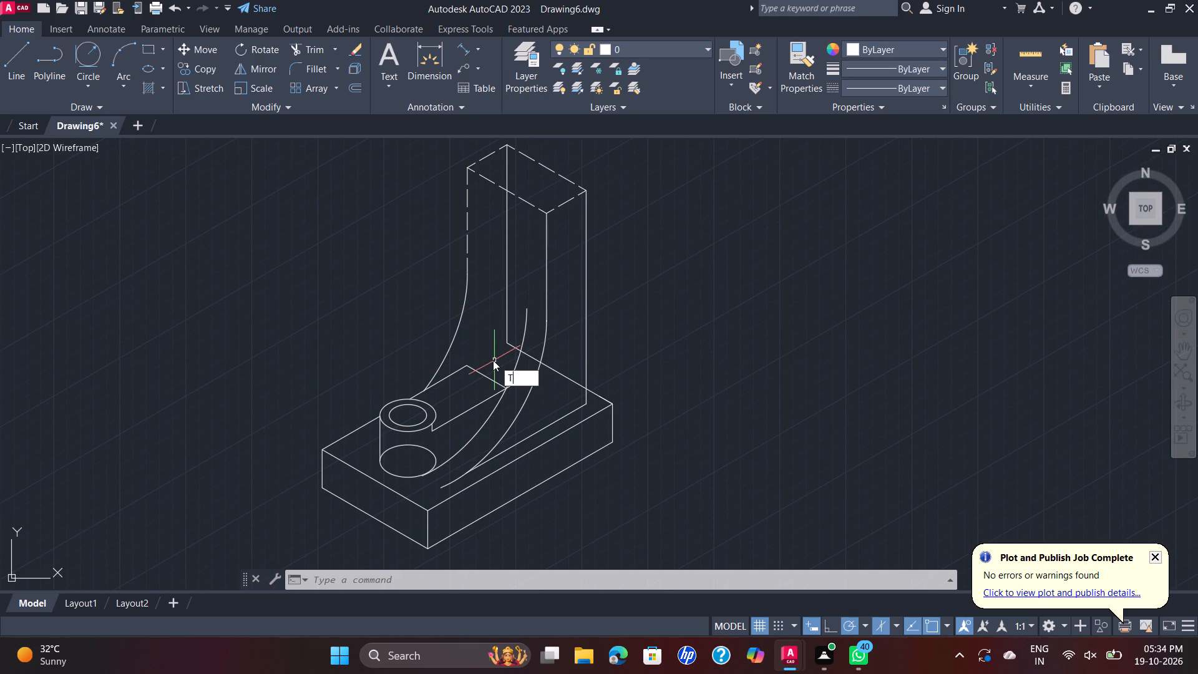
{"action": "key", "text": "r"}
{"action": "key", "text": "Return"}
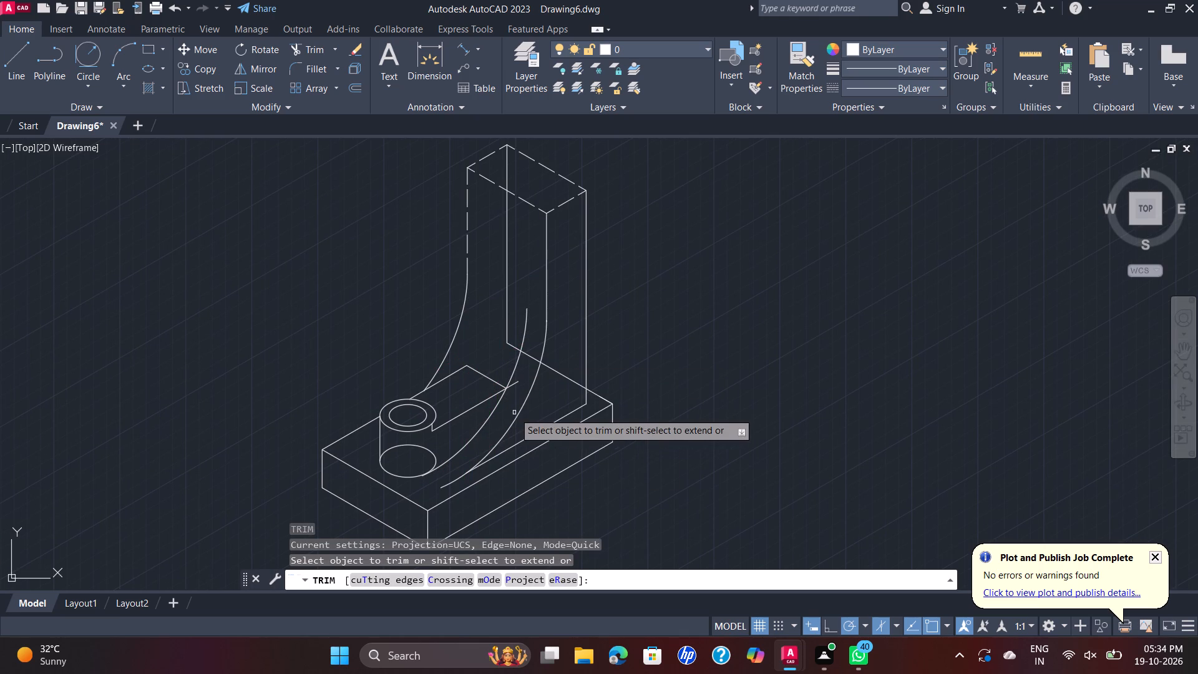
{"action": "scroll", "coordinate": [519, 397], "scroll_direction": "up", "scroll_amount": 2}
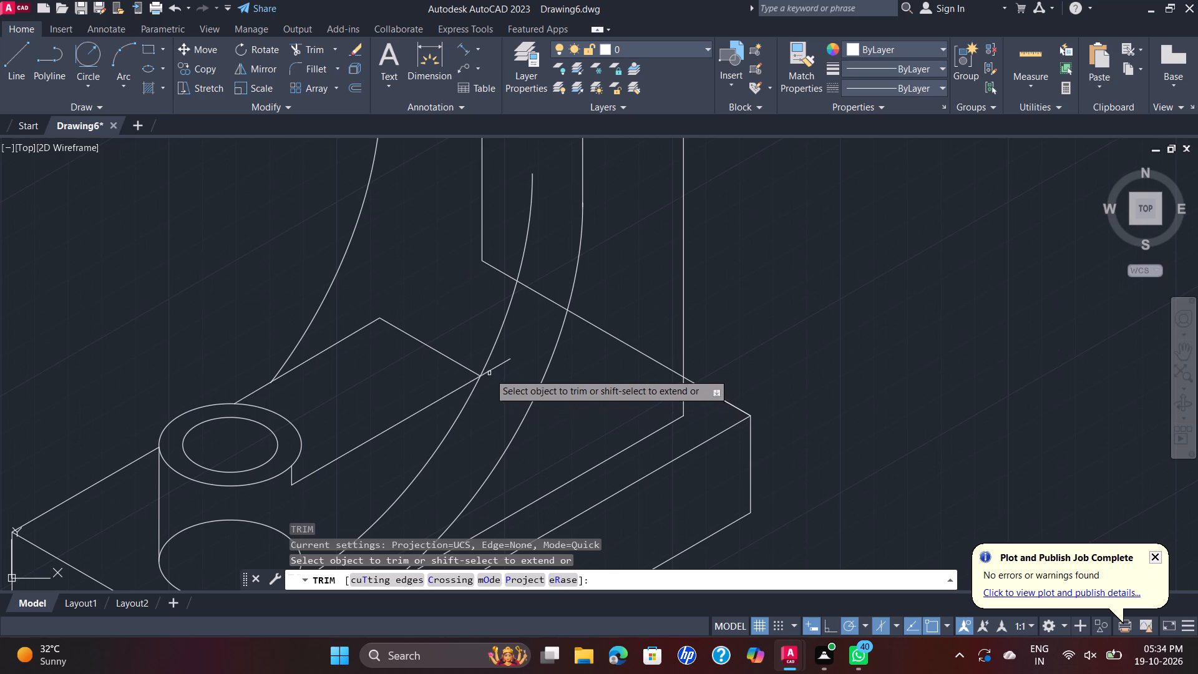
{"action": "left_click", "coordinate": [489, 371]}
{"action": "scroll", "coordinate": [490, 371], "scroll_direction": "down", "scroll_amount": 2}
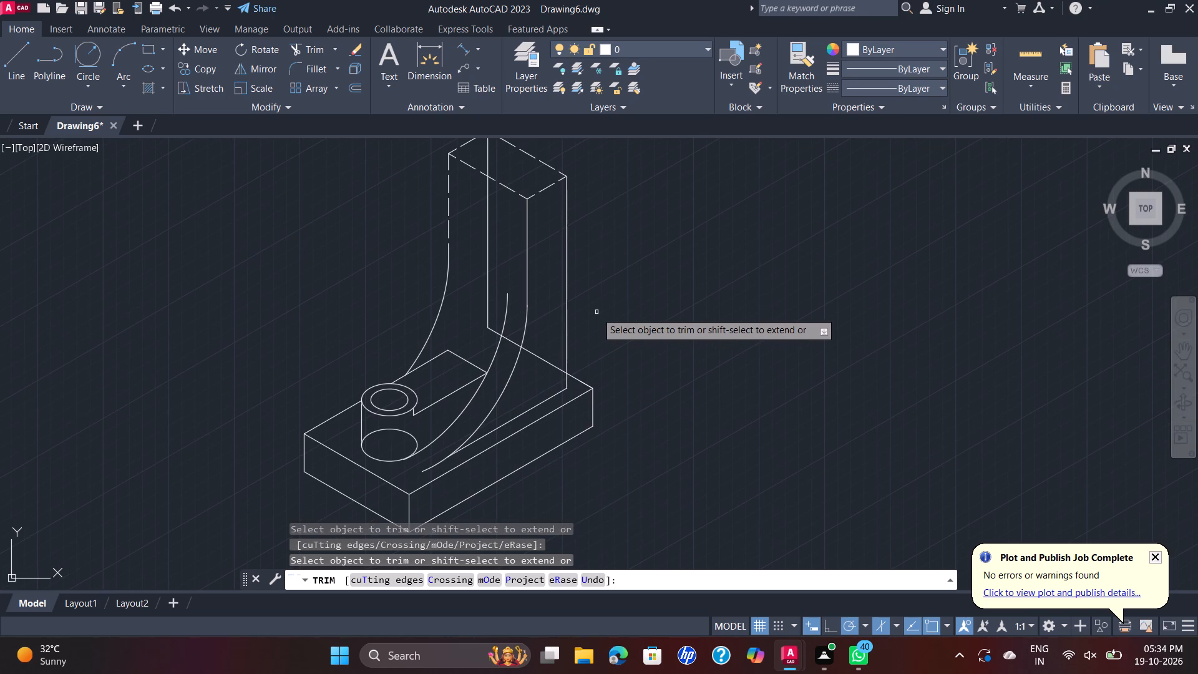
{"action": "key", "text": "Escape"}
Examine the rib's junction with the cylinder, including the short vertical line below the outer top ellipse.
{"action": "scroll", "coordinate": [585, 355], "scroll_direction": "down", "scroll_amount": 1}
{"action": "middle_click_drag", "start_coordinate": [585, 355], "coordinate": [593, 308]}
{"action": "scroll", "coordinate": [582, 377], "scroll_direction": "up", "scroll_amount": 1}
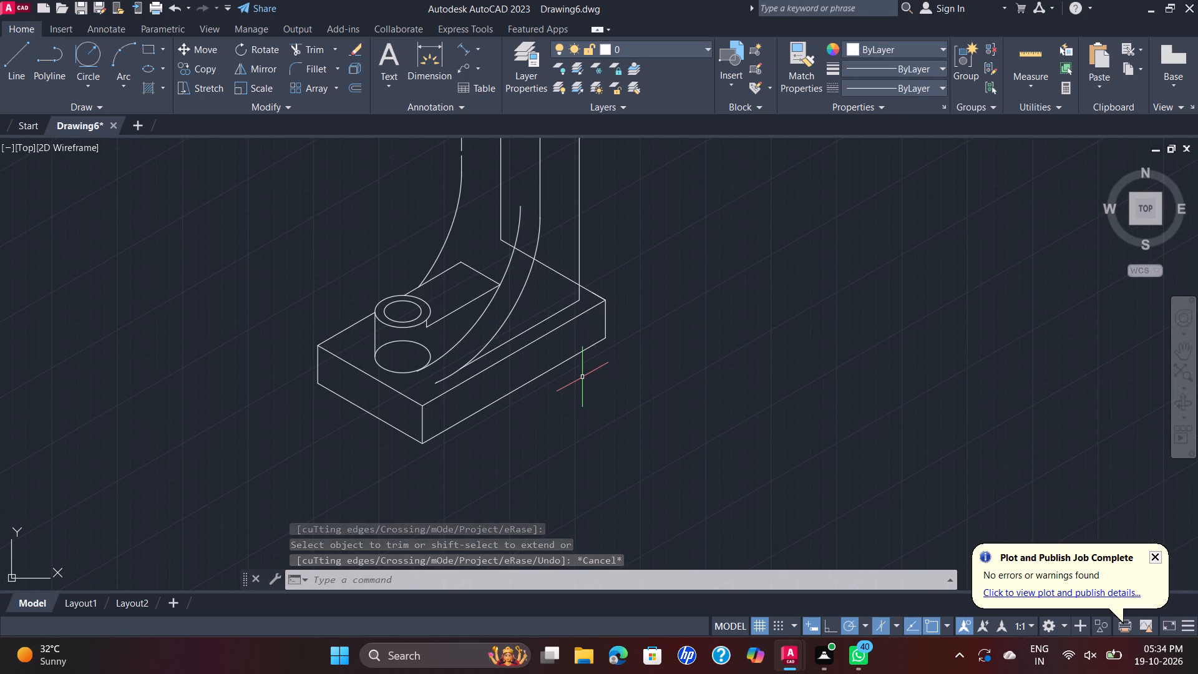
{"action": "middle_click_drag", "start_coordinate": [582, 377], "coordinate": [587, 489]}
{"action": "scroll", "coordinate": [583, 379], "scroll_direction": "down", "scroll_amount": 1}
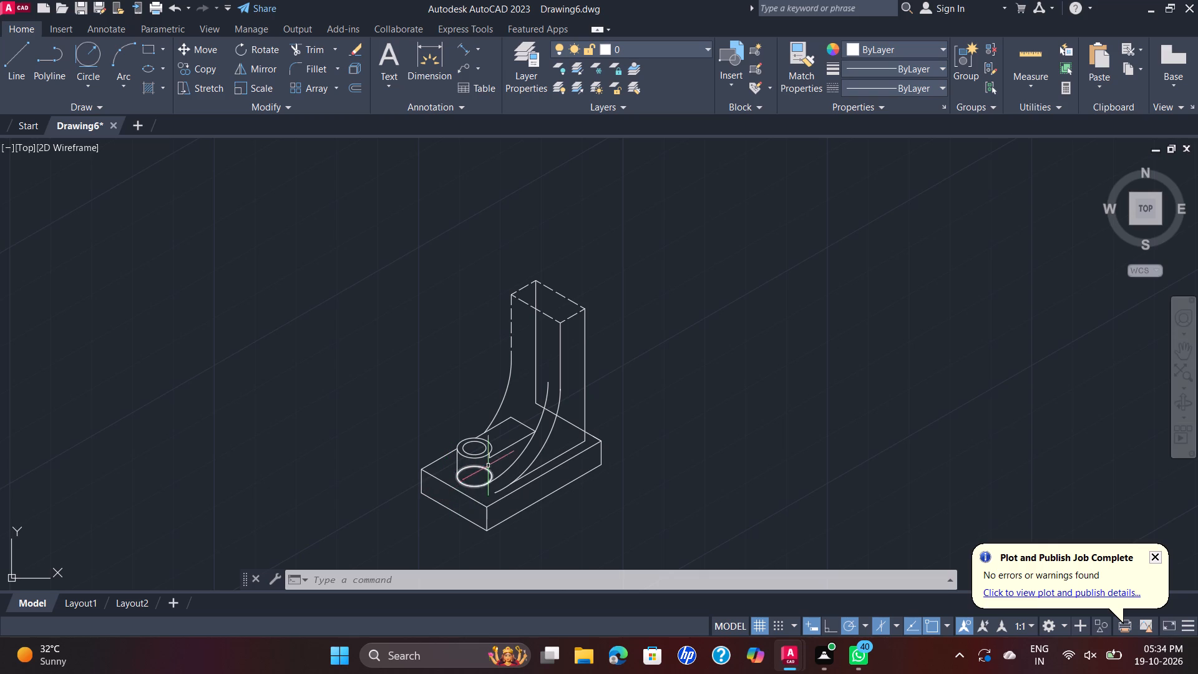
{"action": "scroll", "coordinate": [491, 461], "scroll_direction": "up", "scroll_amount": 3}
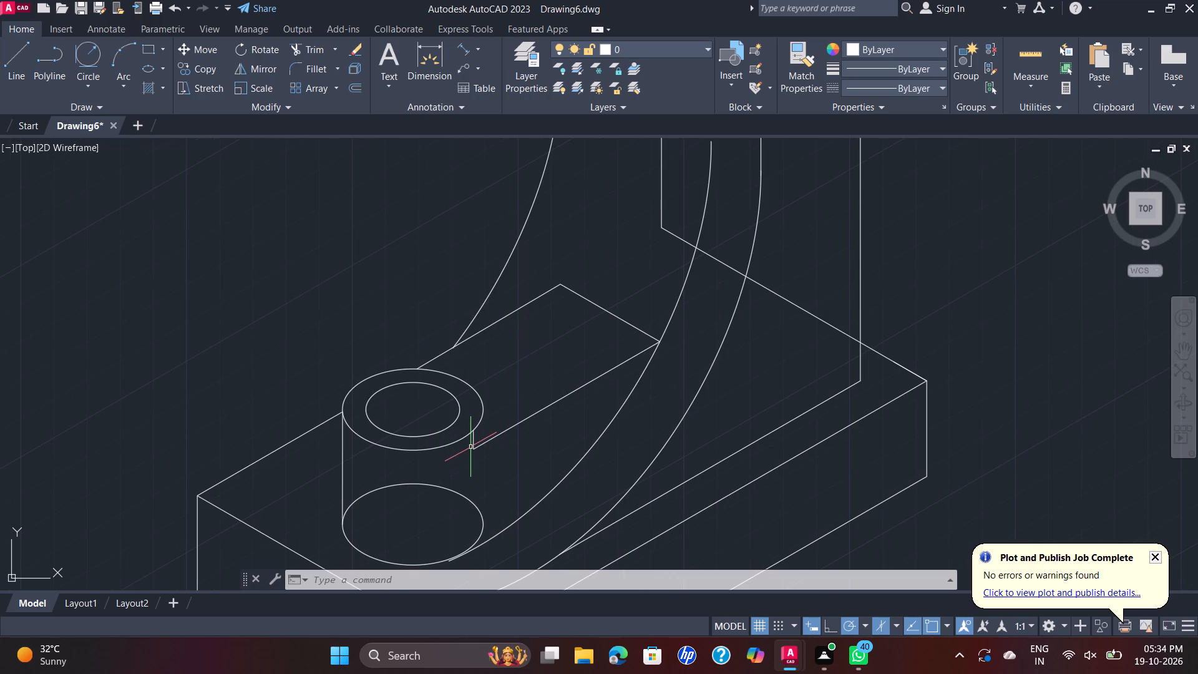
{"action": "left_click", "coordinate": [474, 444]}
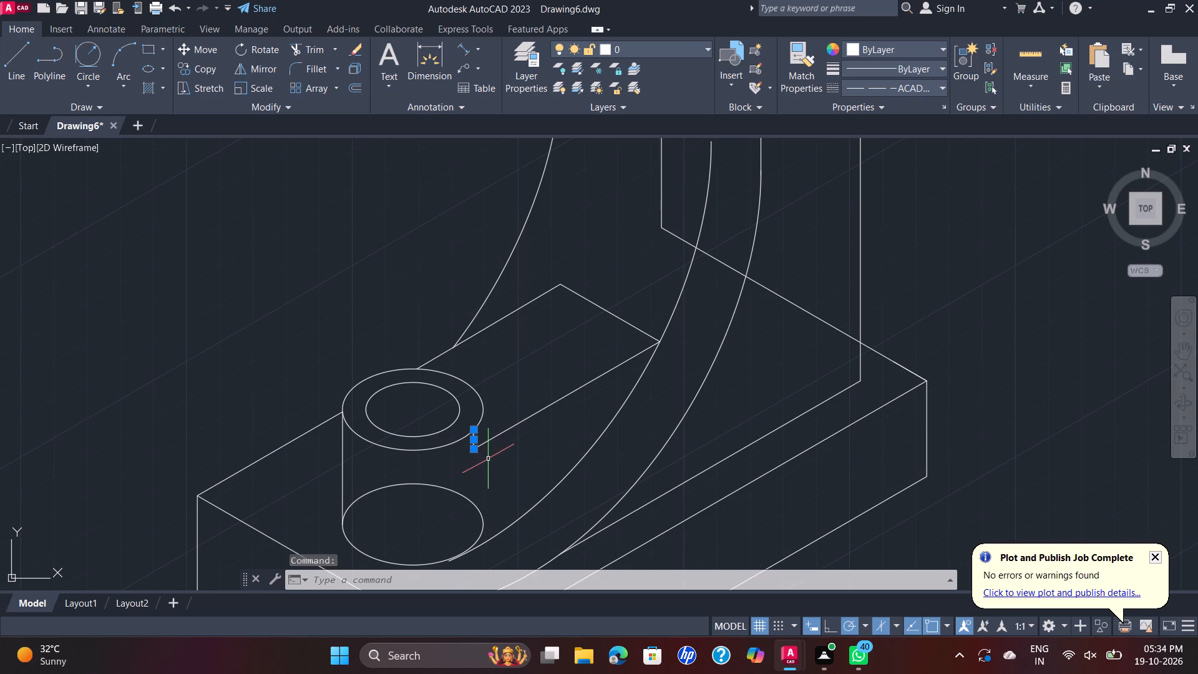
{"action": "key", "text": "Escape"}
Trim the copied curve's upper portion above the rib's corner, including the piece below the block's back edge.
{"action": "scroll", "coordinate": [488, 459], "scroll_direction": "down", "scroll_amount": 2}
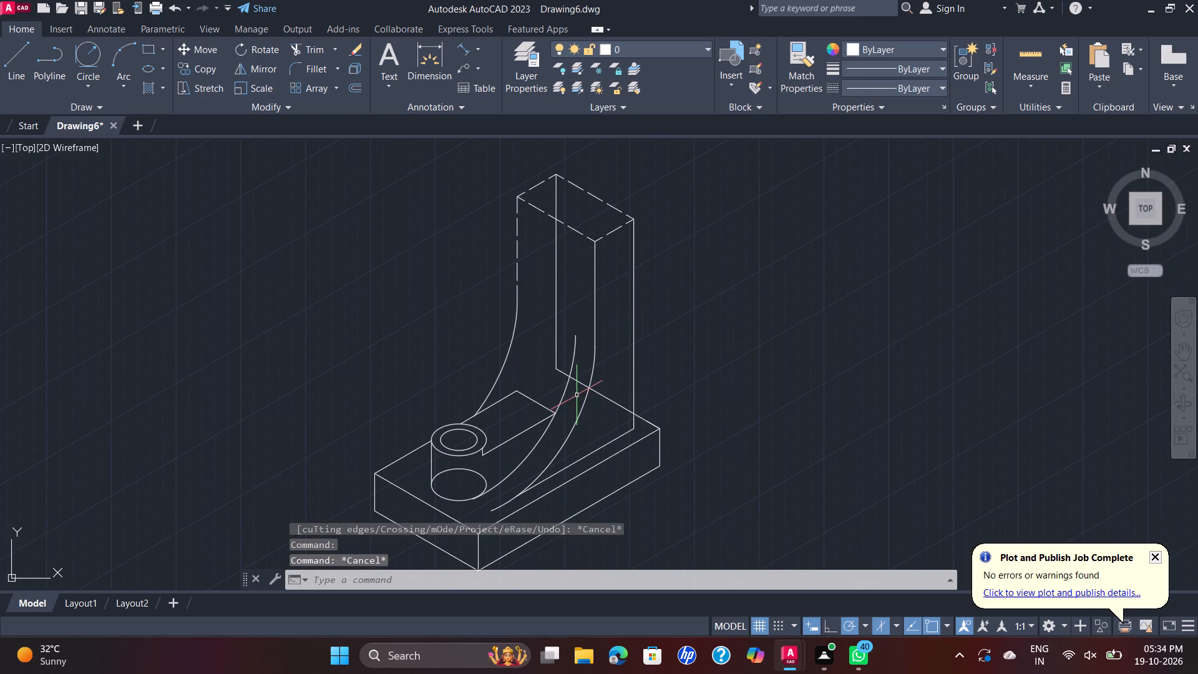
{"action": "scroll", "coordinate": [588, 388], "scroll_direction": "down", "scroll_amount": 1}
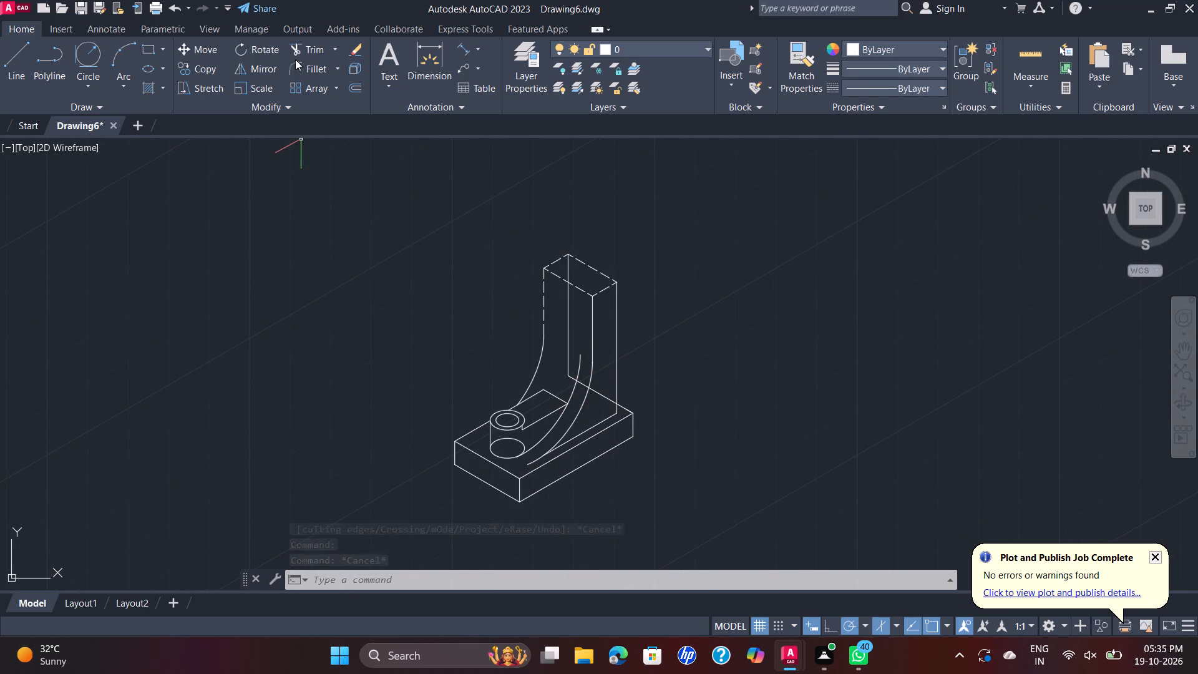
{"action": "left_click", "coordinate": [309, 42]}
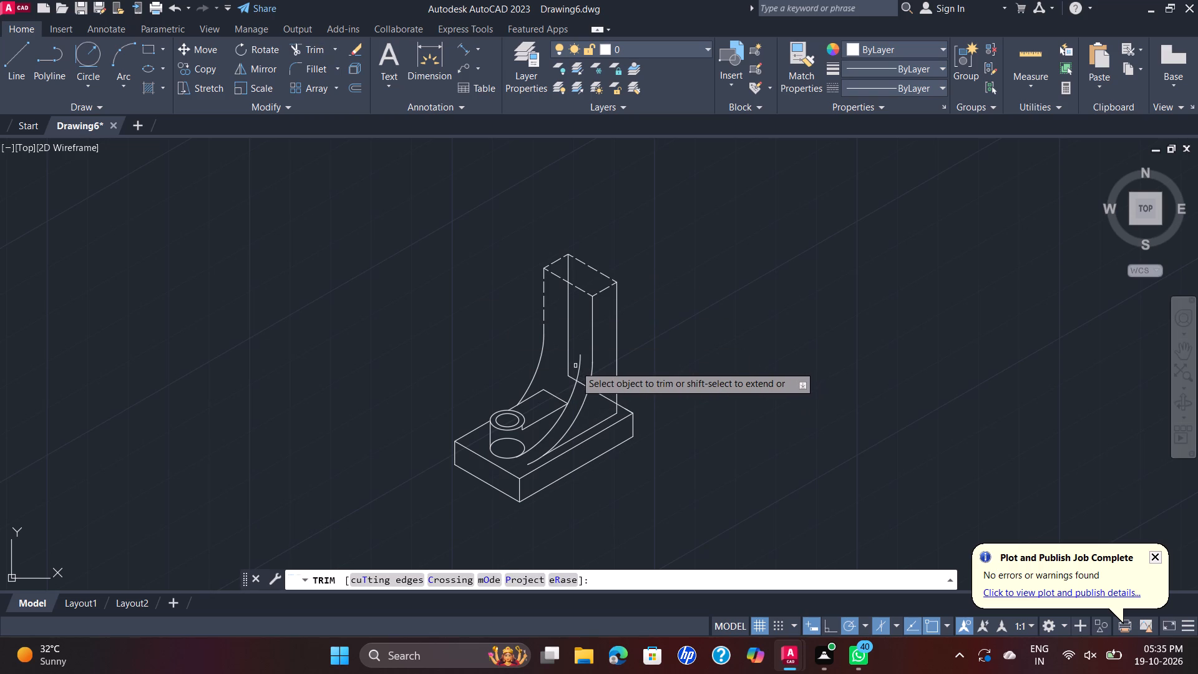
{"action": "left_click", "coordinate": [579, 367]}
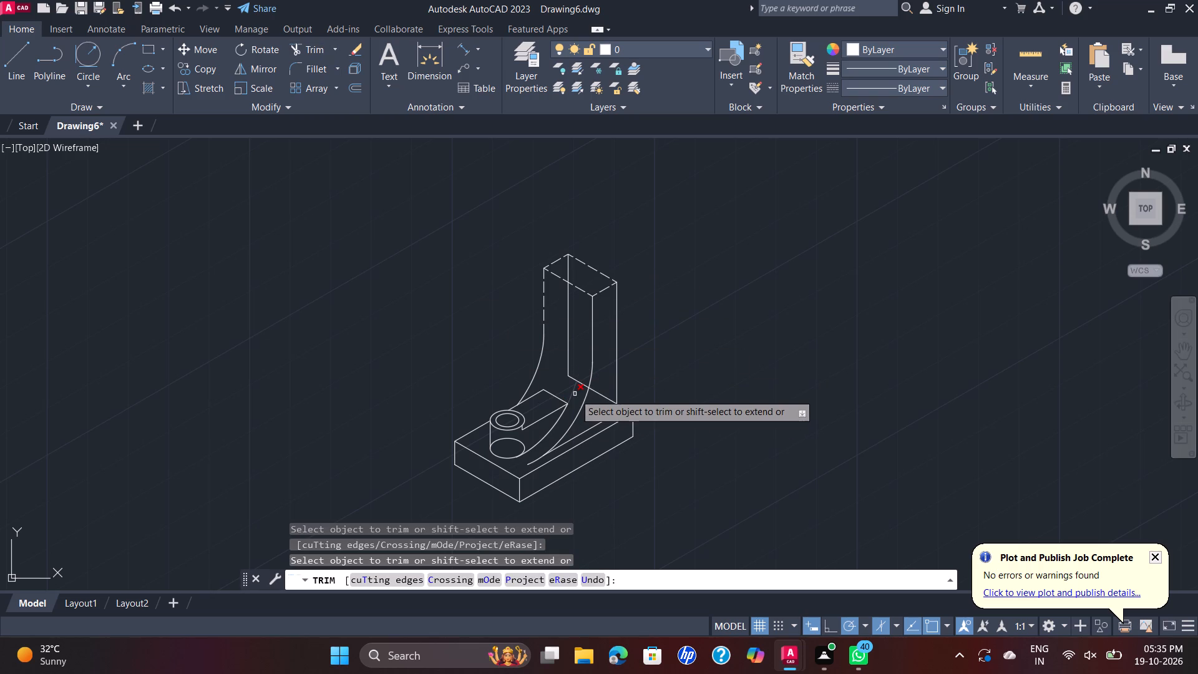
{"action": "left_click", "coordinate": [575, 394]}
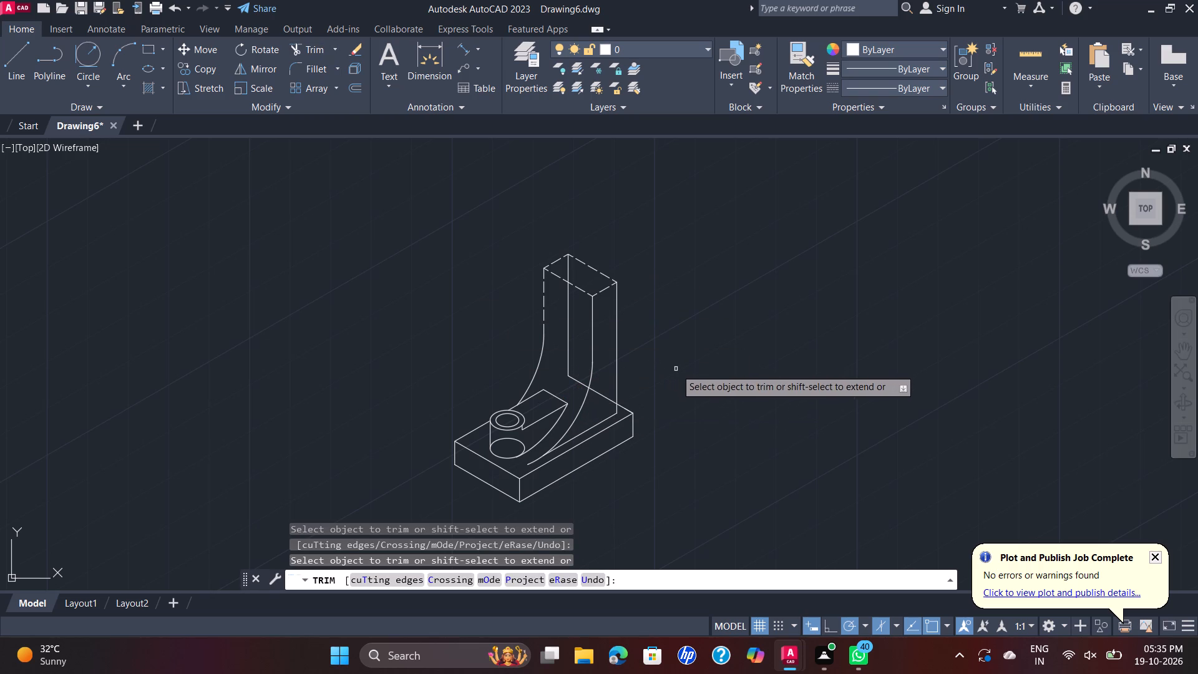
{"action": "key", "text": "Escape"}
Draw a 50-unit line along 330° in the empty space beside the bracket.
{"action": "scroll", "coordinate": [676, 369], "scroll_direction": "down", "scroll_amount": 1}
{"action": "middle_click_drag", "start_coordinate": [674, 368], "coordinate": [668, 386]}
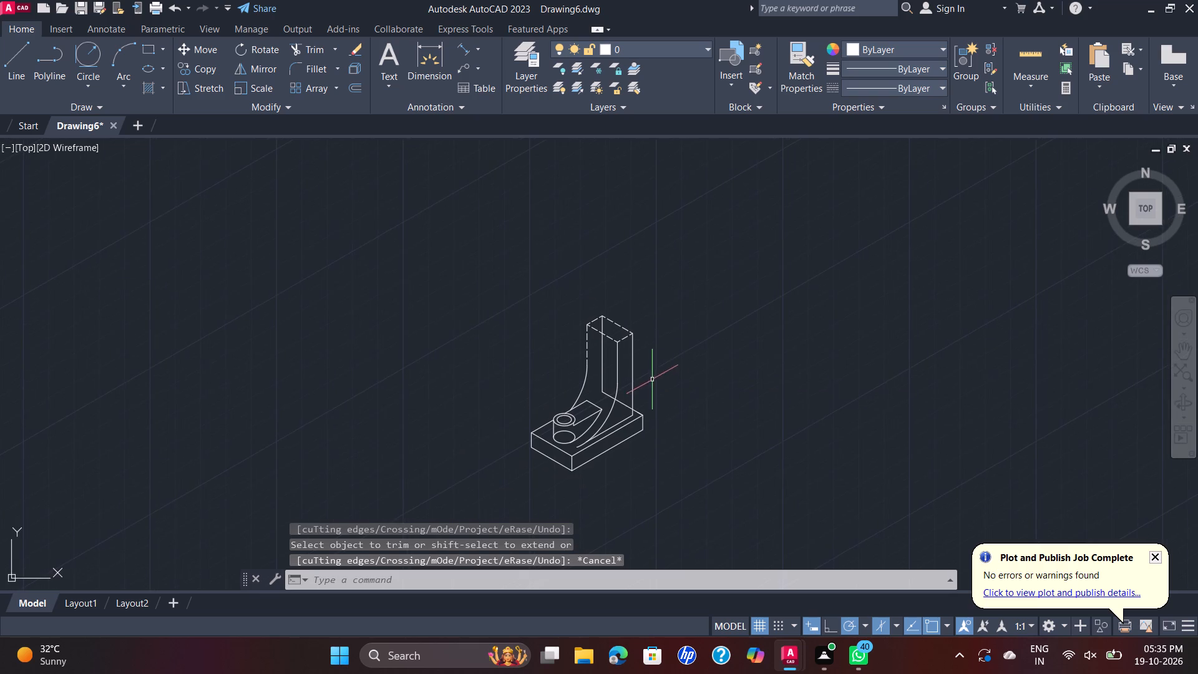
{"action": "scroll", "coordinate": [652, 378], "scroll_direction": "up", "scroll_amount": 1}
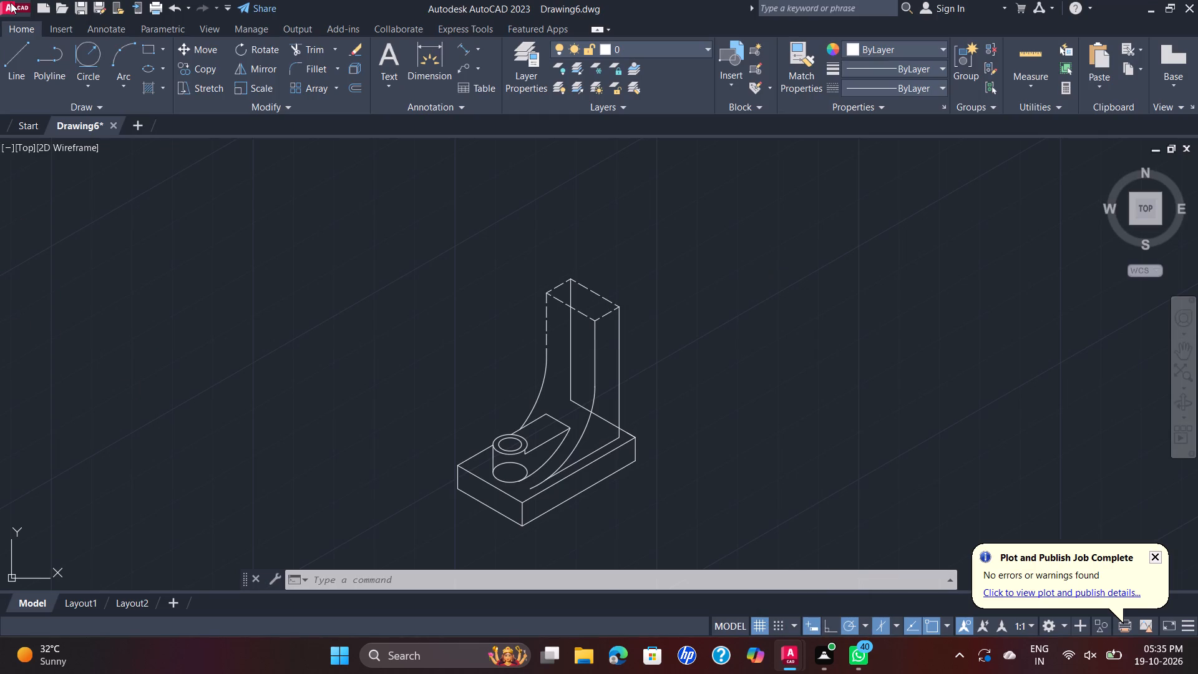
{"action": "left_click", "coordinate": [21, 54]}
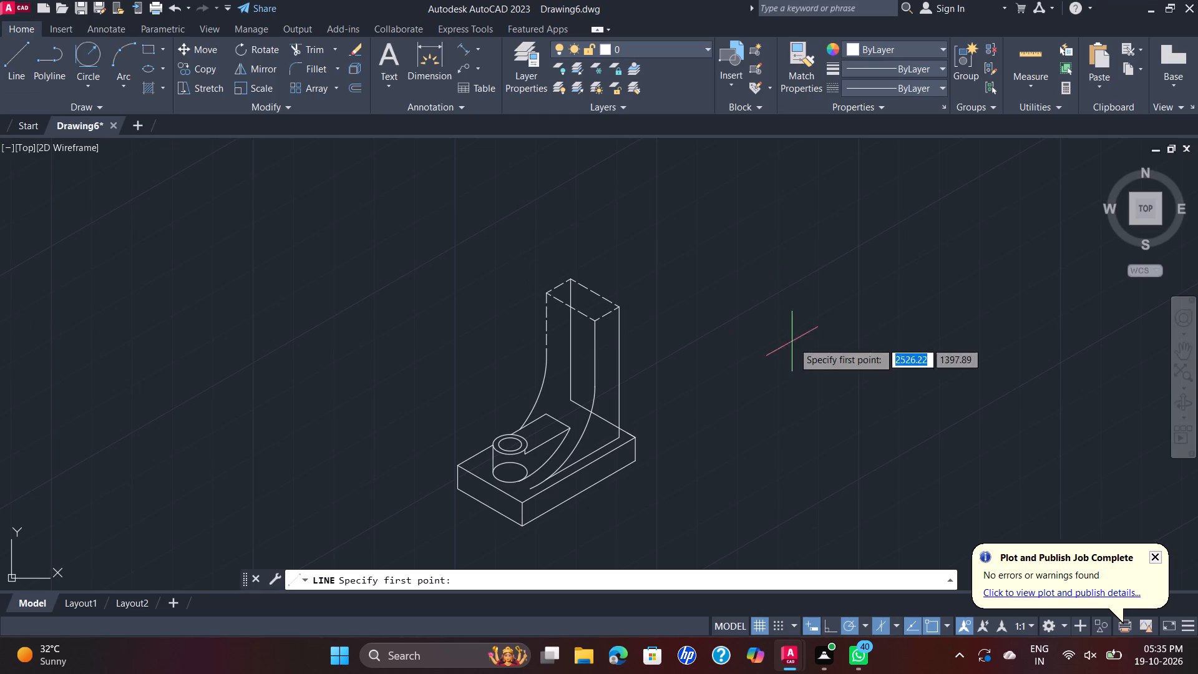
{"action": "middle_click_drag", "start_coordinate": [910, 330], "coordinate": [820, 318]}
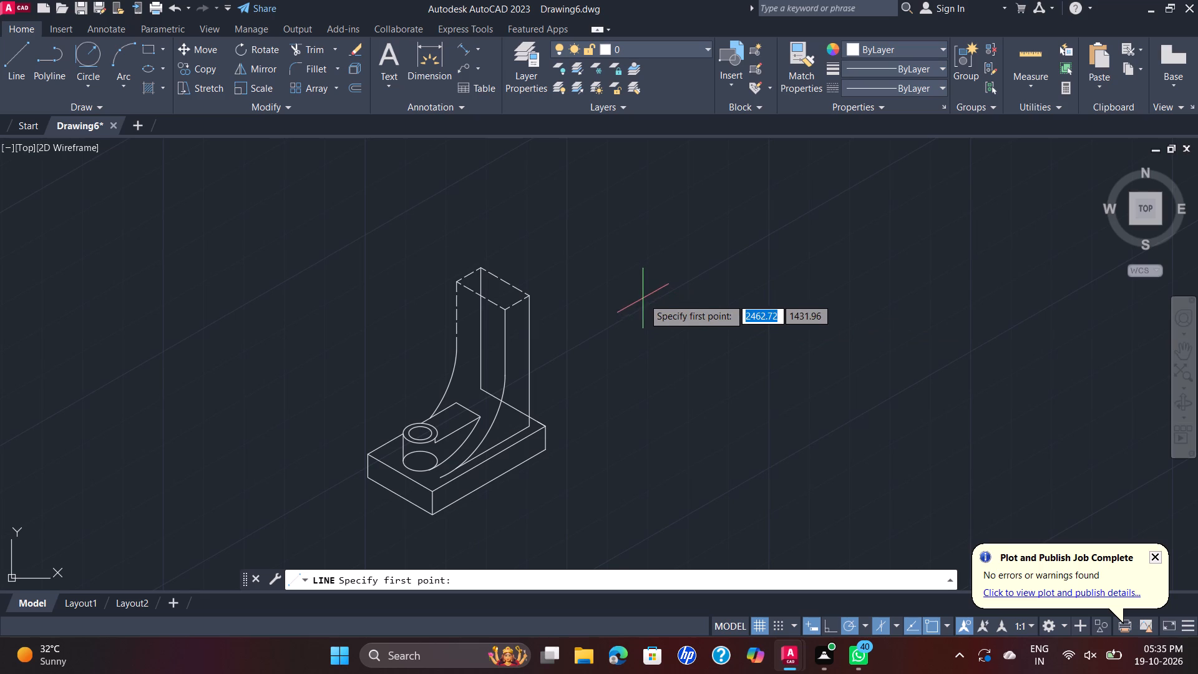
{"action": "left_click", "coordinate": [651, 301]}
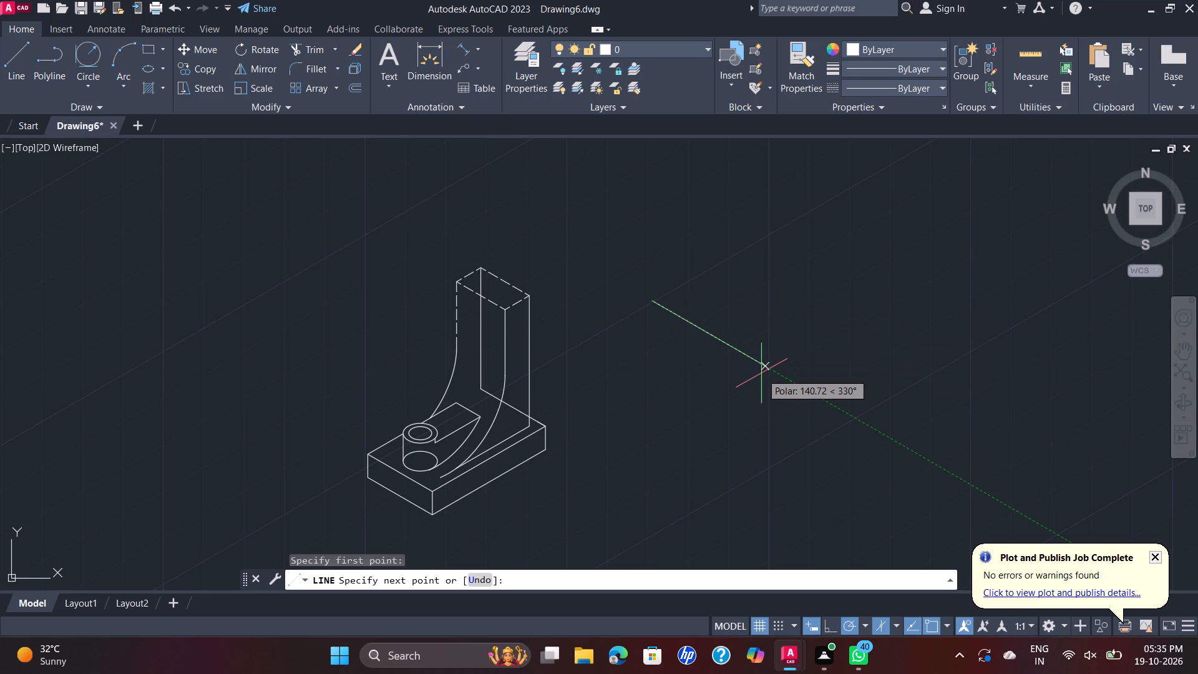
{"action": "type", "text": "50"}
{"action": "key", "text": "Return"}
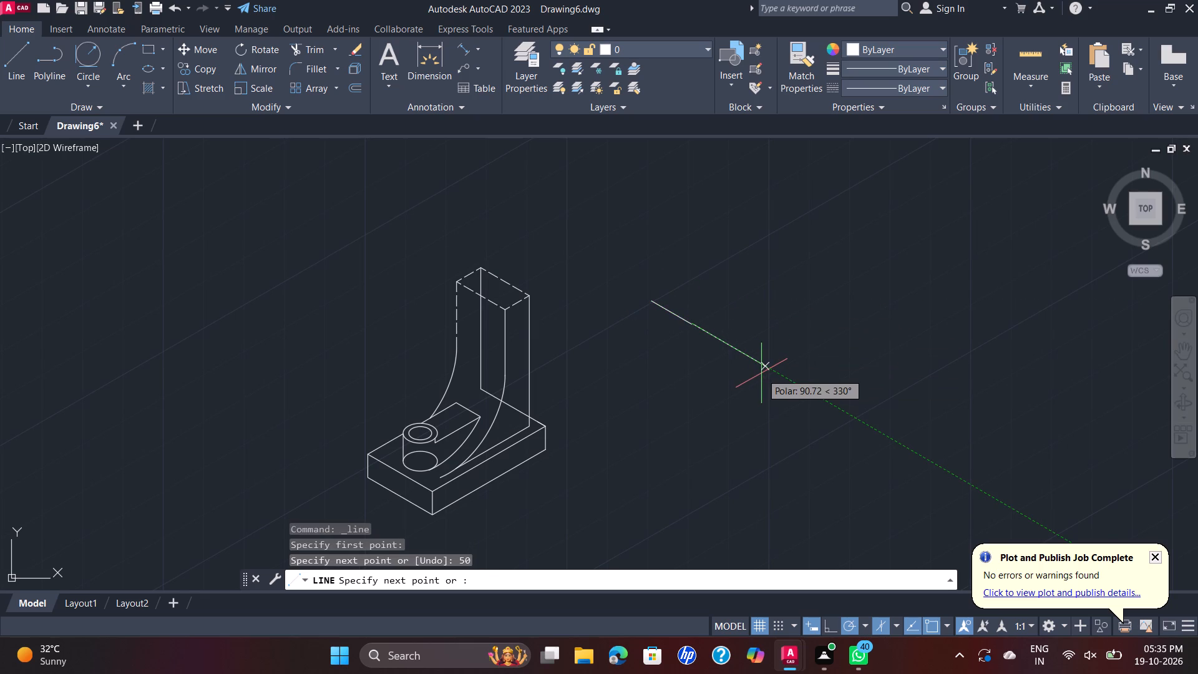
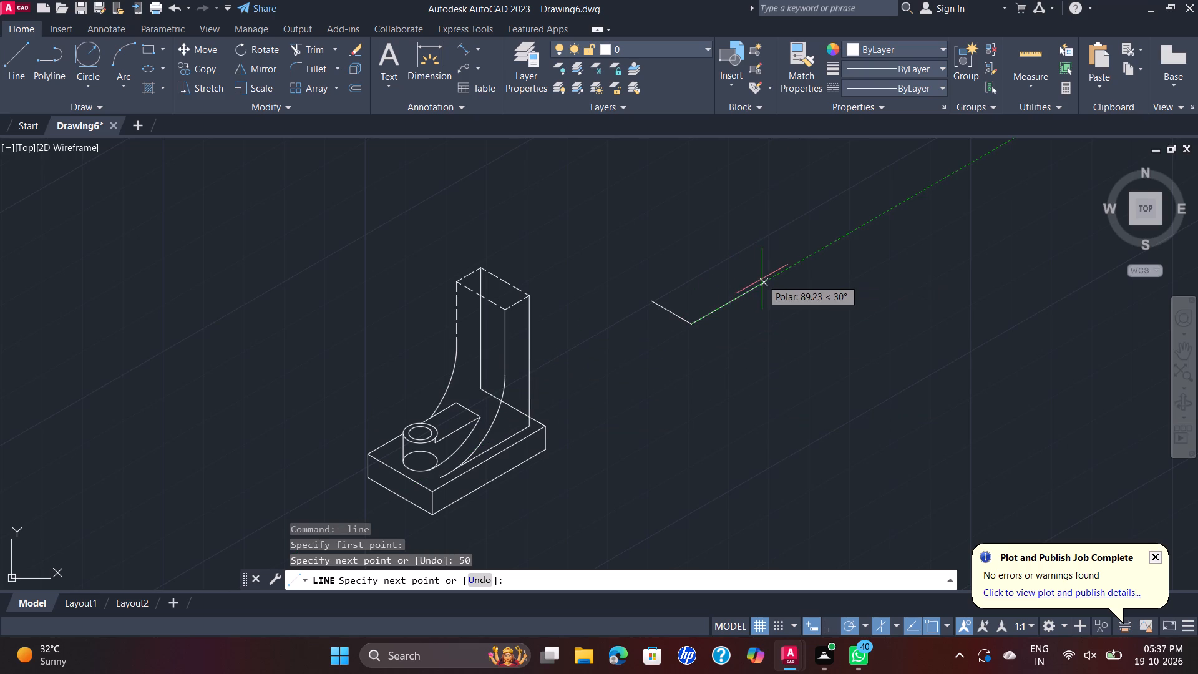
Continue from the 50-unit line with a 40-unit segment along 30° and a 15-unit segment along 330°.
{"action": "type", "text": "40"}
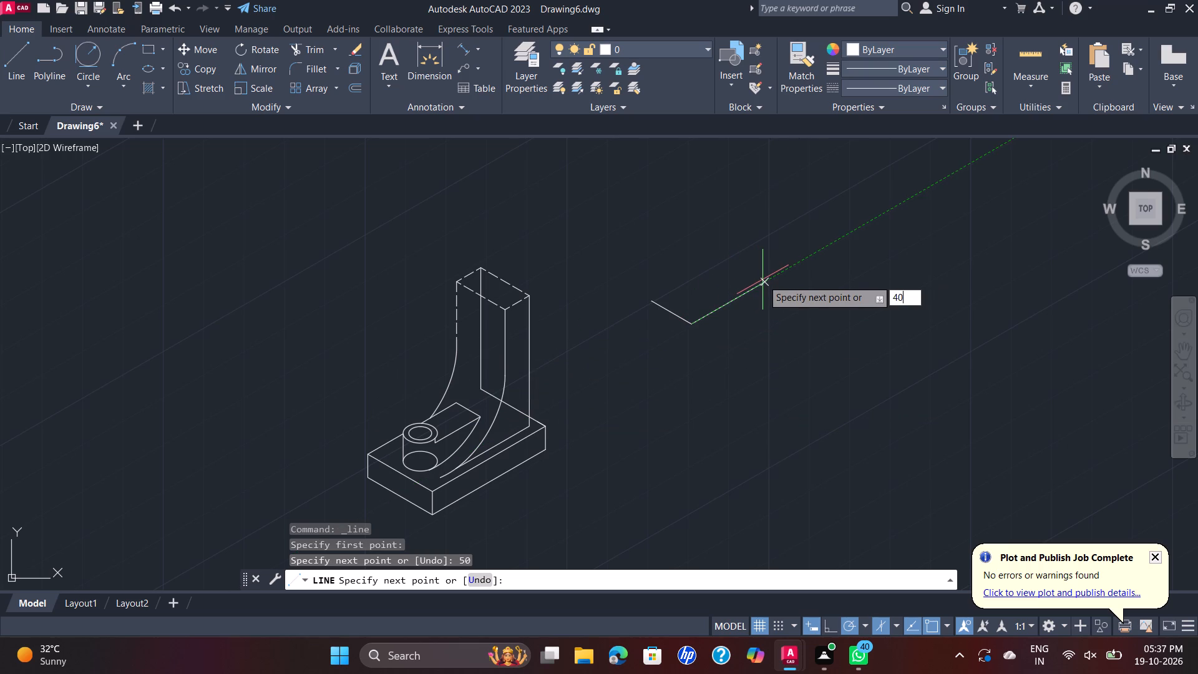
{"action": "key", "text": "Return"}
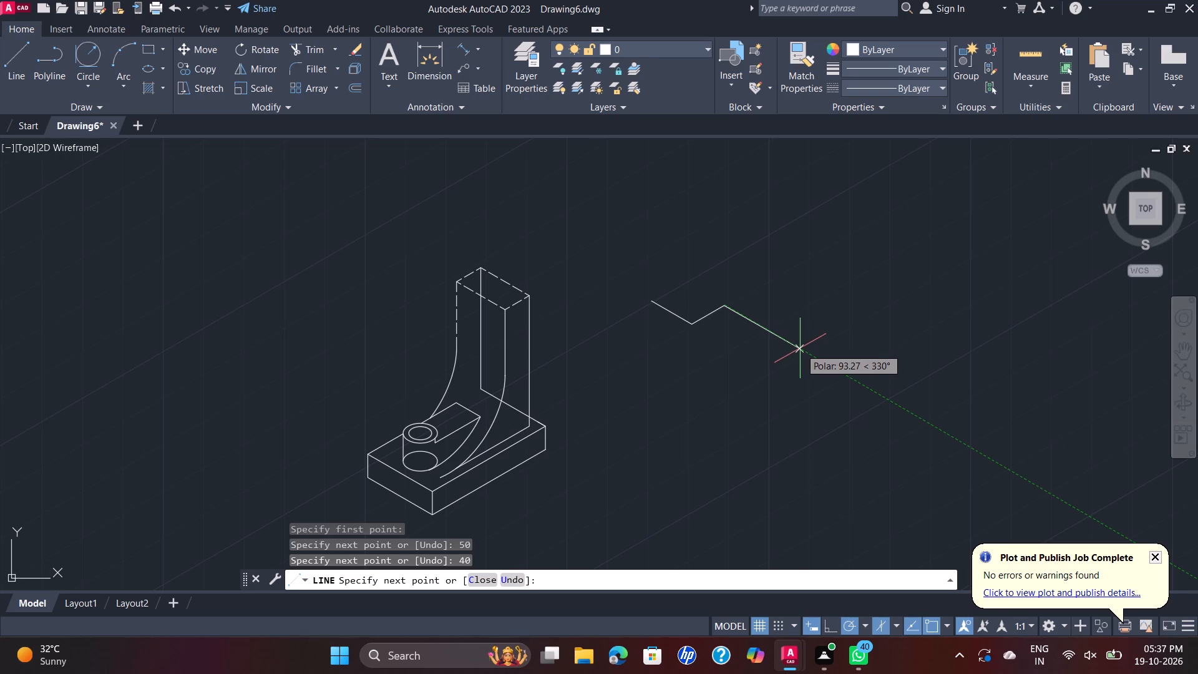
{"action": "type", "text": "15"}
{"action": "key", "text": "Return"}
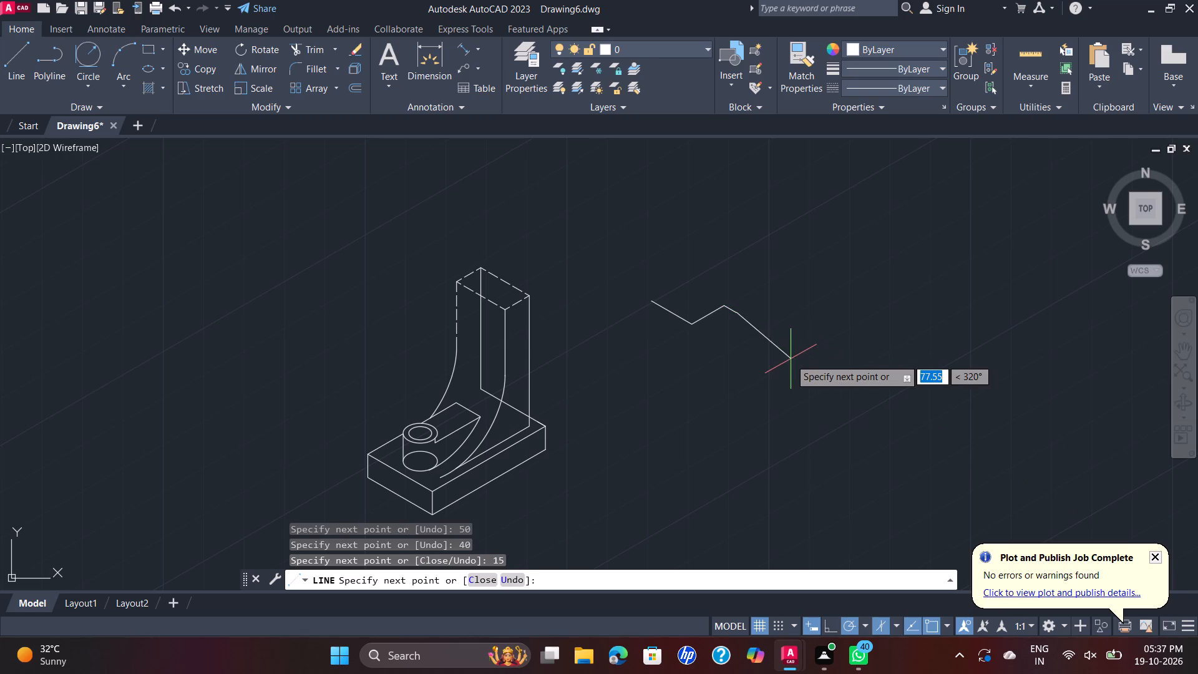
{"action": "key", "text": "Escape"}
From the 50-unit line's start, draw segments 40 along 30°, 15 along 150°, 68 along 30° and 80 along 330°, closing to the other chain's end.
{"action": "key", "text": "space"}
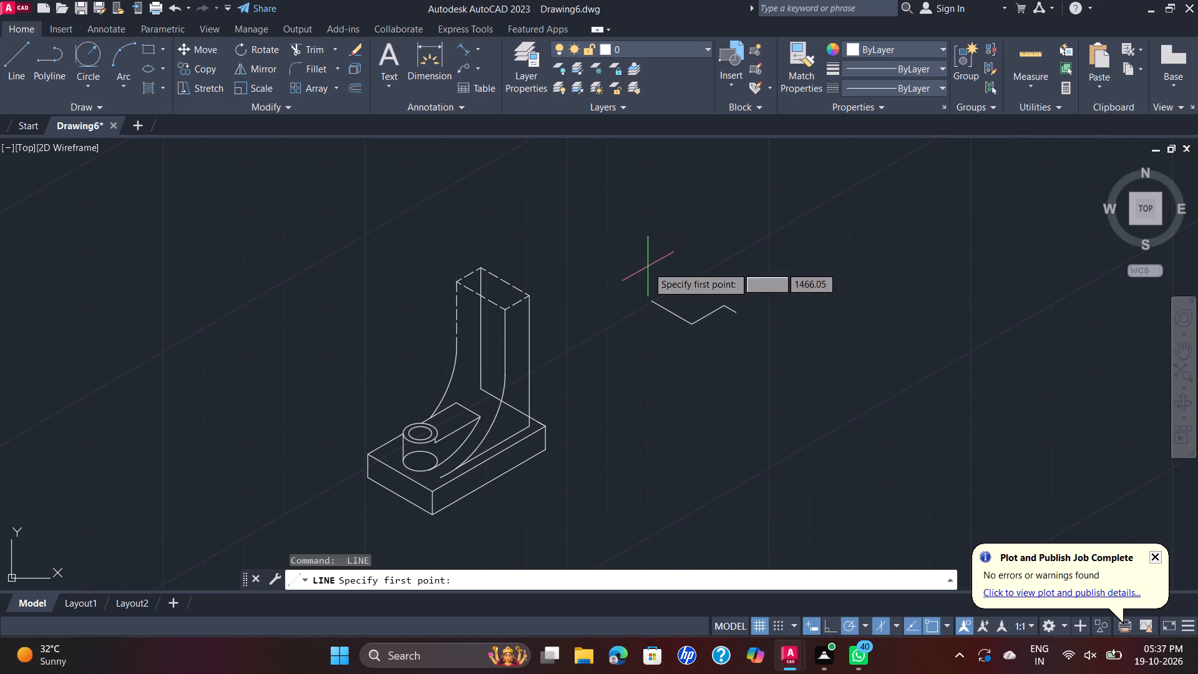
{"action": "left_click", "coordinate": [649, 302]}
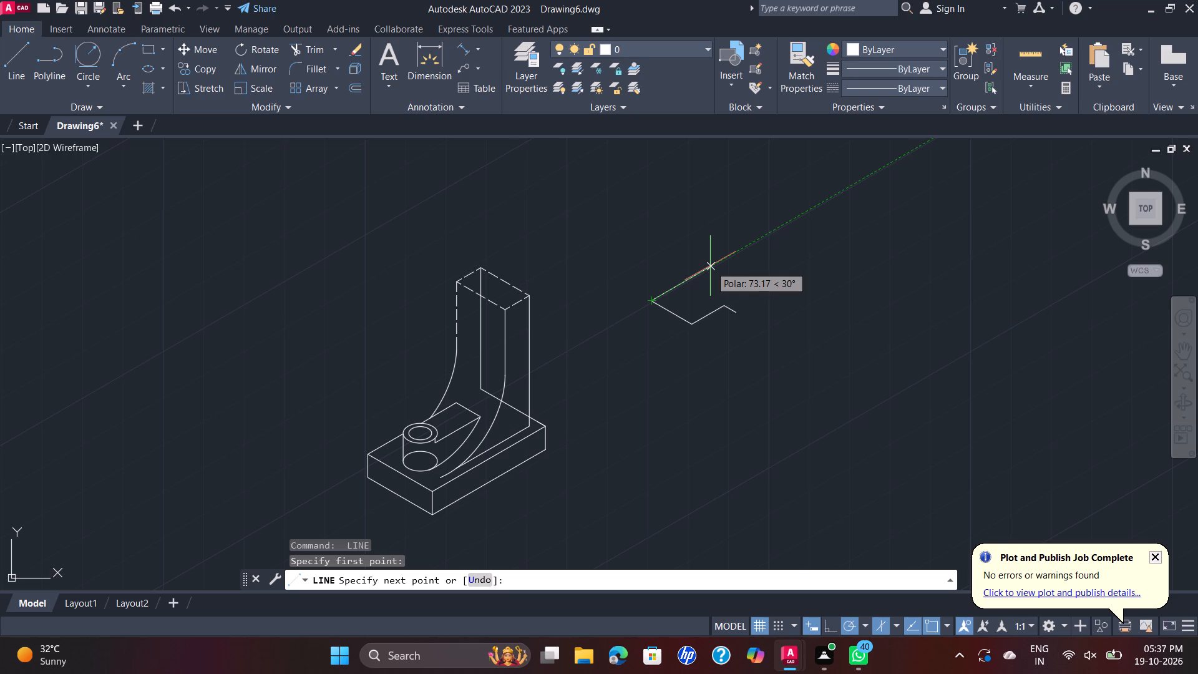
{"action": "type", "text": "40"}
{"action": "key", "text": "Return"}
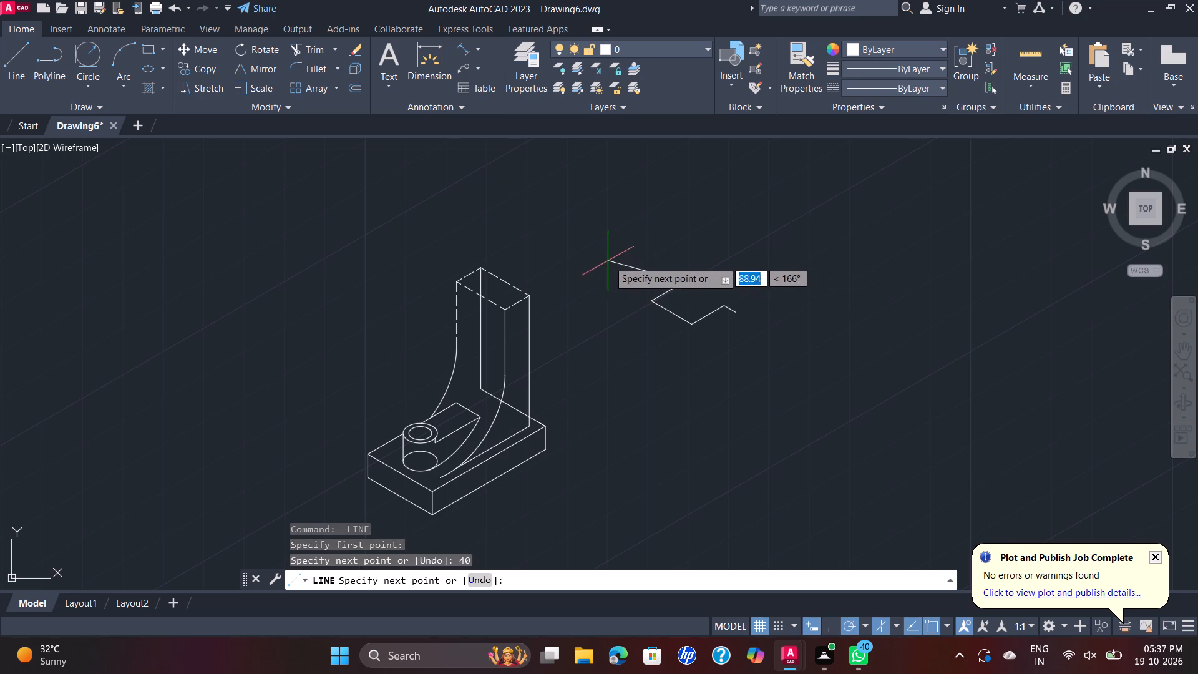
{"action": "key", "text": "1"}
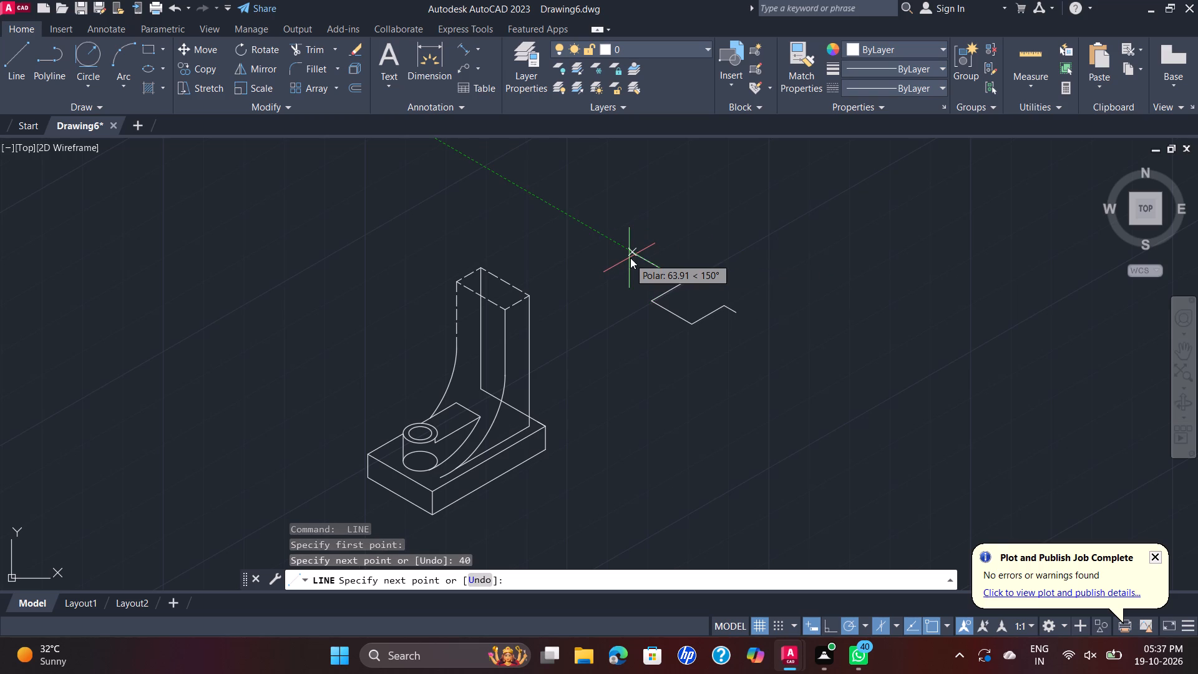
{"action": "key", "text": "5"}
{"action": "key", "text": "Return"}
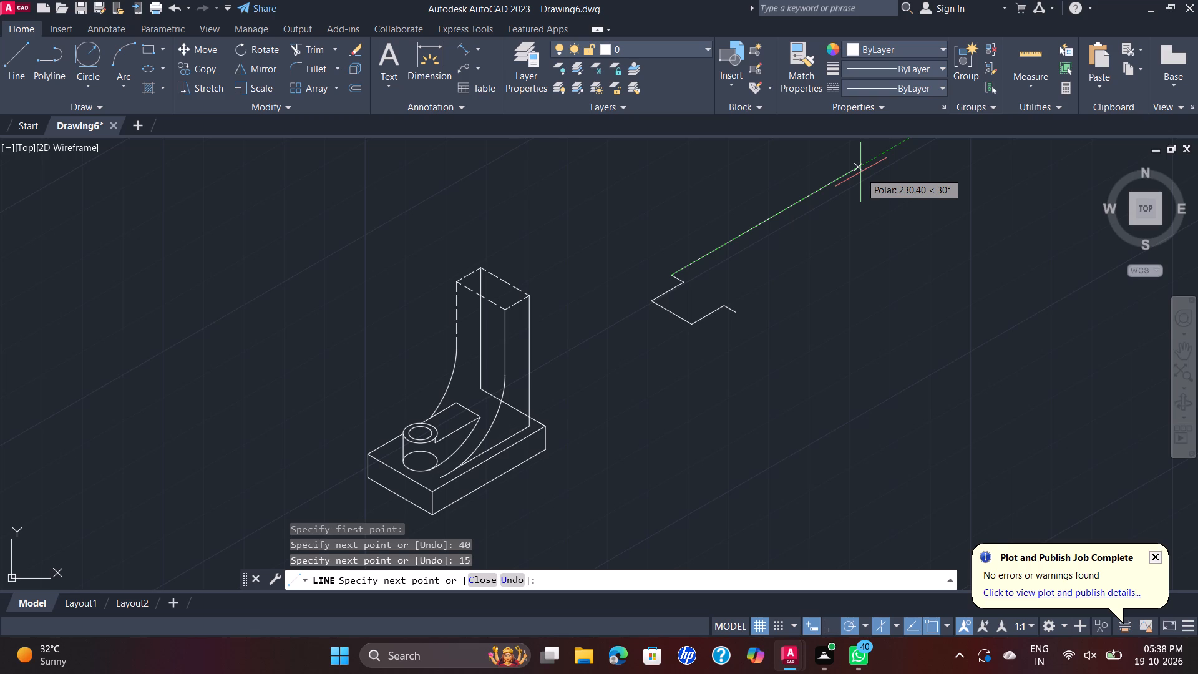
{"action": "key", "text": "6"}
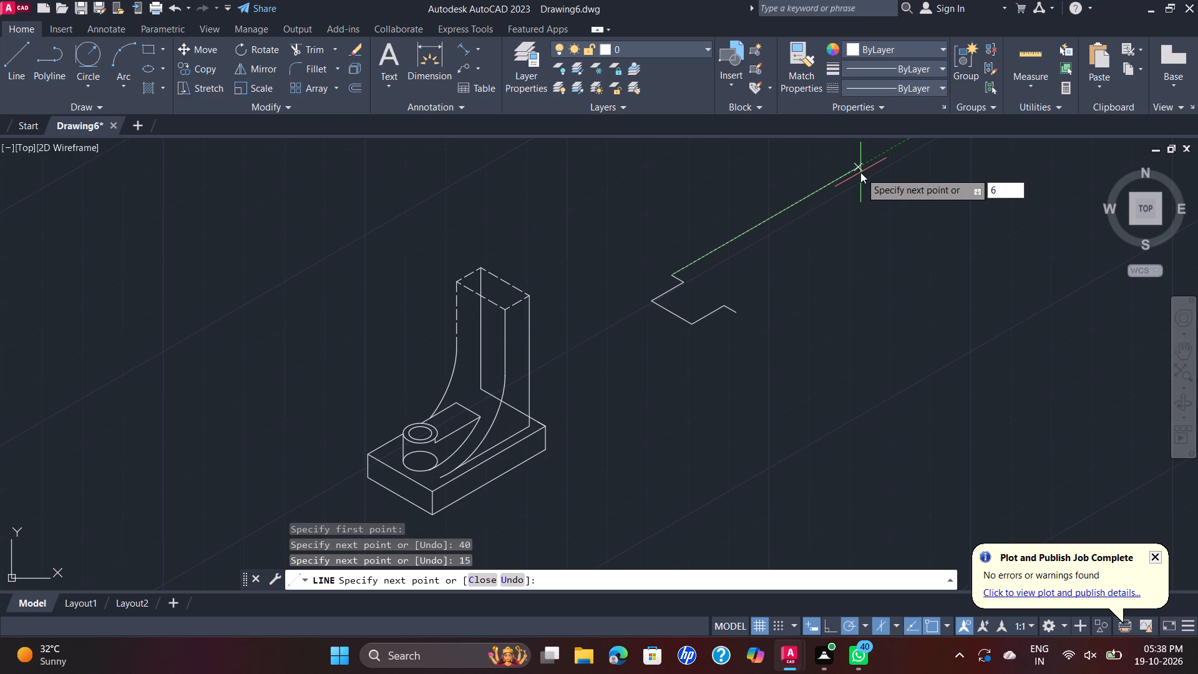
{"action": "key", "text": "8"}
{"action": "key", "text": "Return"}
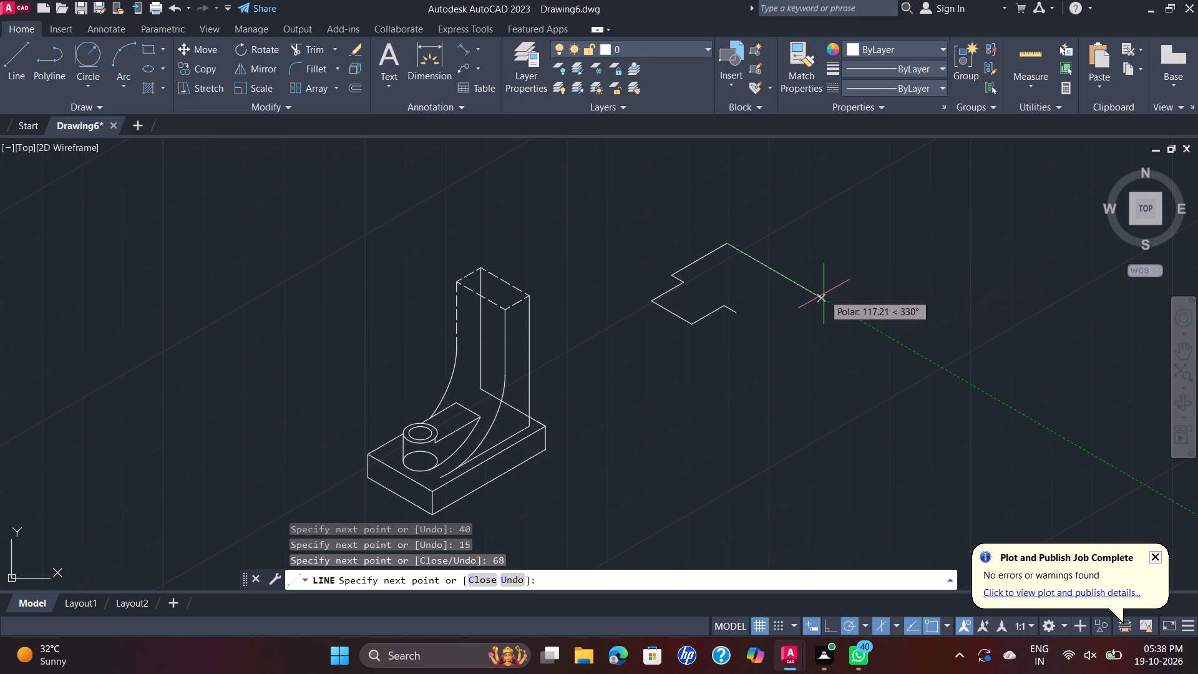
{"action": "type", "text": "80"}
{"action": "key", "text": "Return"}
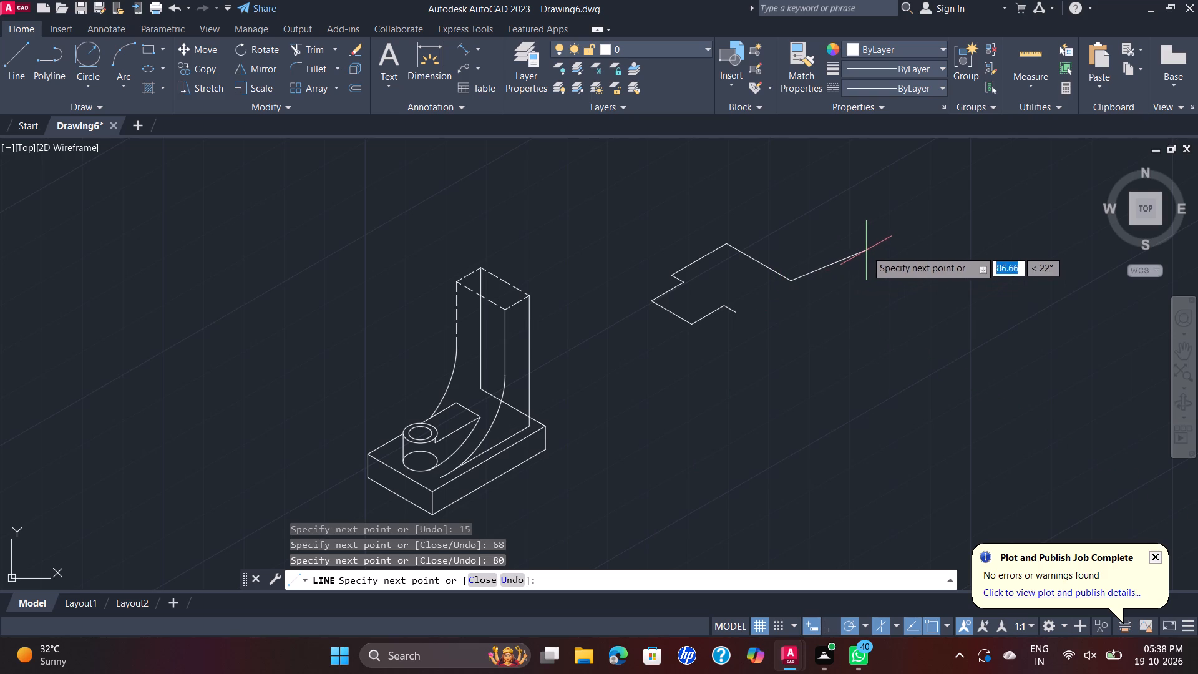
{"action": "left_click", "coordinate": [734, 315]}
{"action": "key", "text": "Escape"}
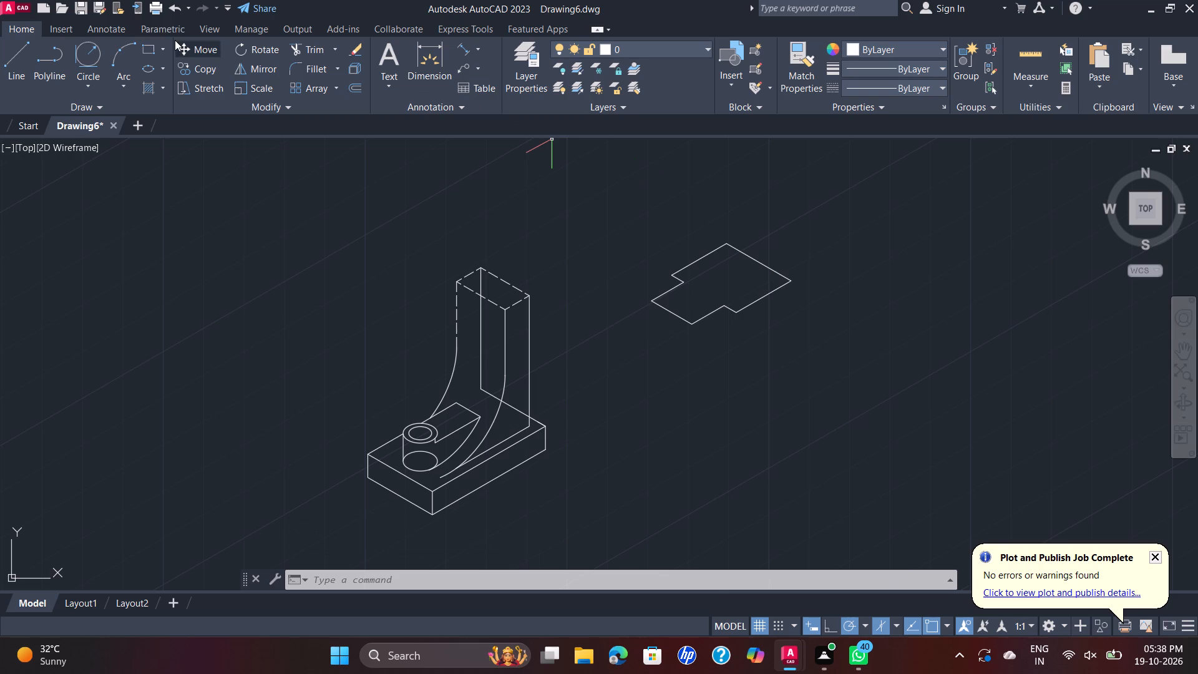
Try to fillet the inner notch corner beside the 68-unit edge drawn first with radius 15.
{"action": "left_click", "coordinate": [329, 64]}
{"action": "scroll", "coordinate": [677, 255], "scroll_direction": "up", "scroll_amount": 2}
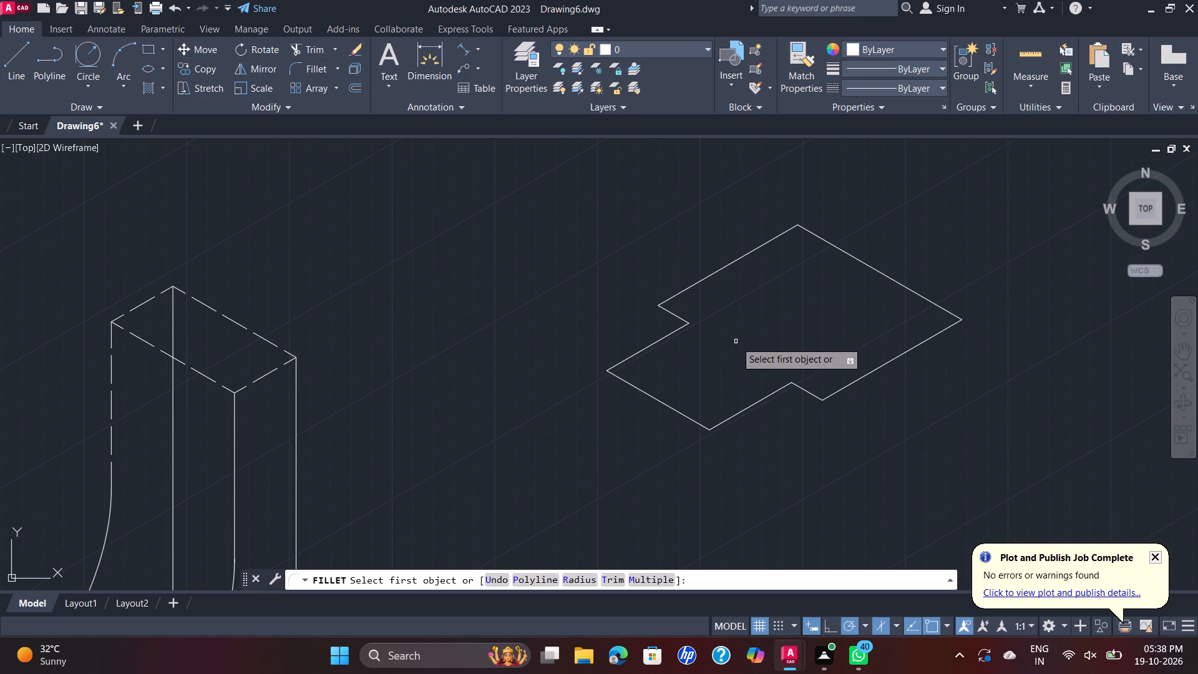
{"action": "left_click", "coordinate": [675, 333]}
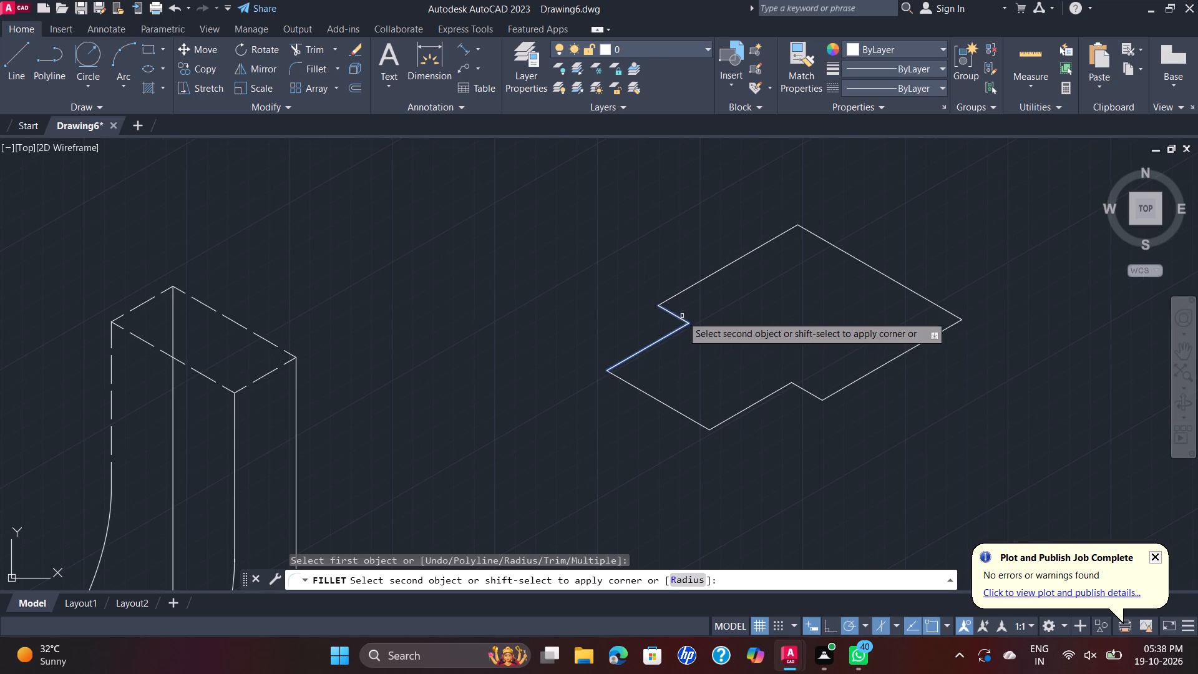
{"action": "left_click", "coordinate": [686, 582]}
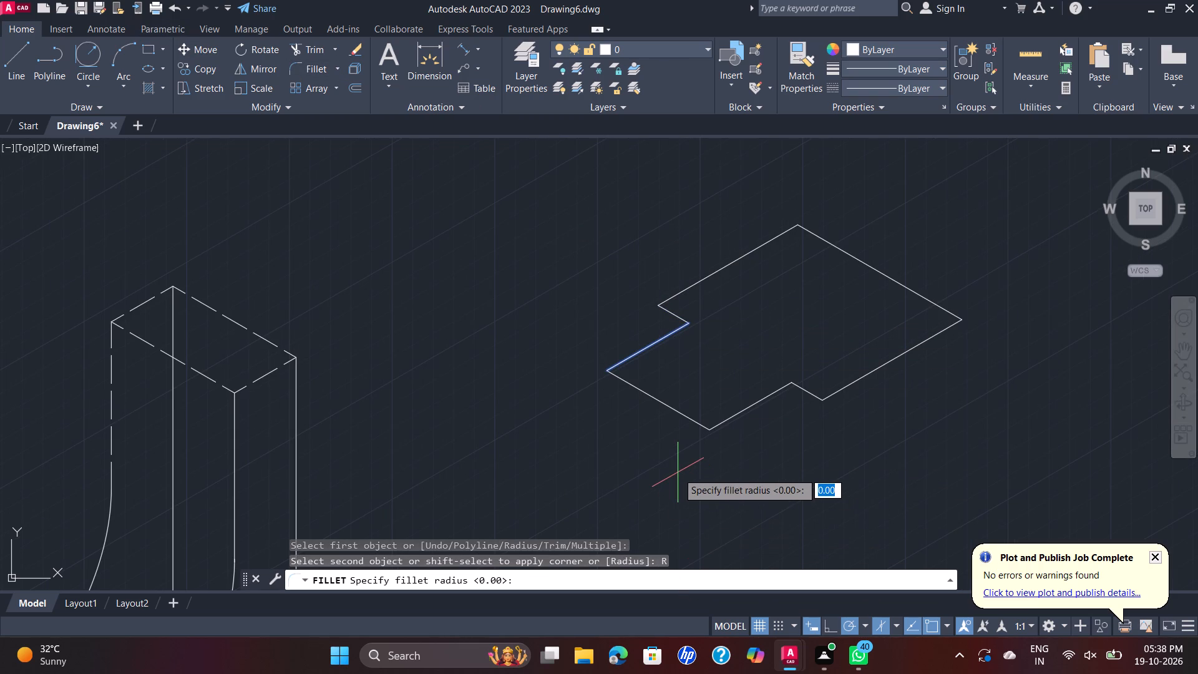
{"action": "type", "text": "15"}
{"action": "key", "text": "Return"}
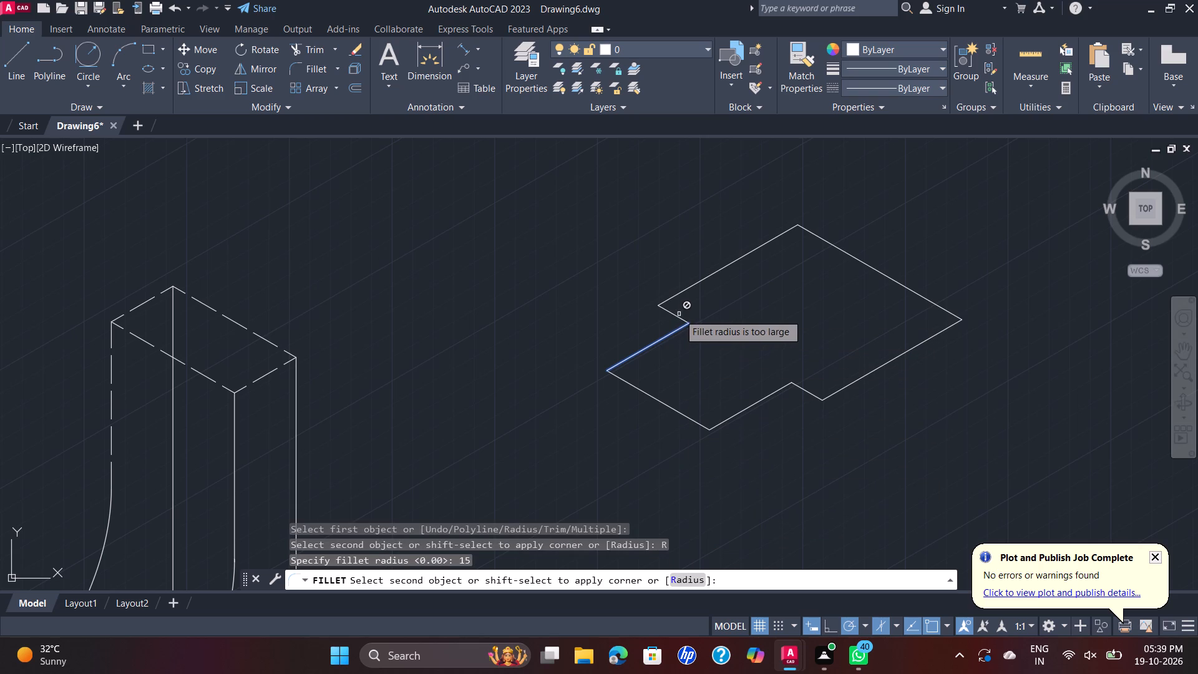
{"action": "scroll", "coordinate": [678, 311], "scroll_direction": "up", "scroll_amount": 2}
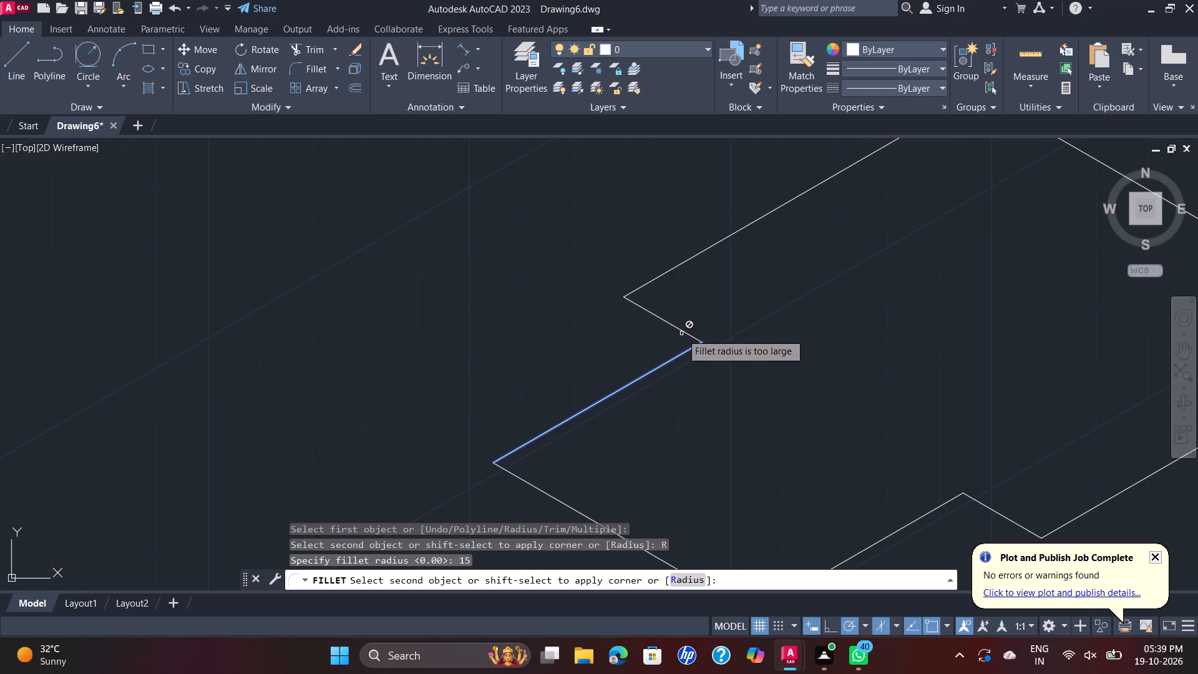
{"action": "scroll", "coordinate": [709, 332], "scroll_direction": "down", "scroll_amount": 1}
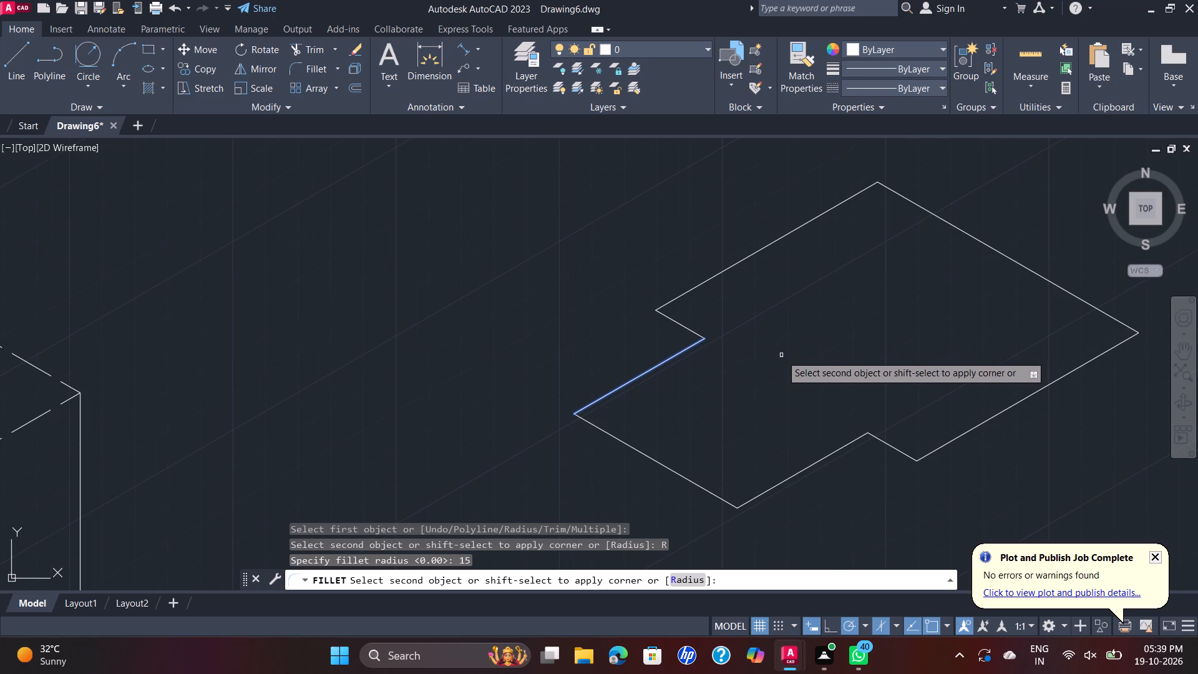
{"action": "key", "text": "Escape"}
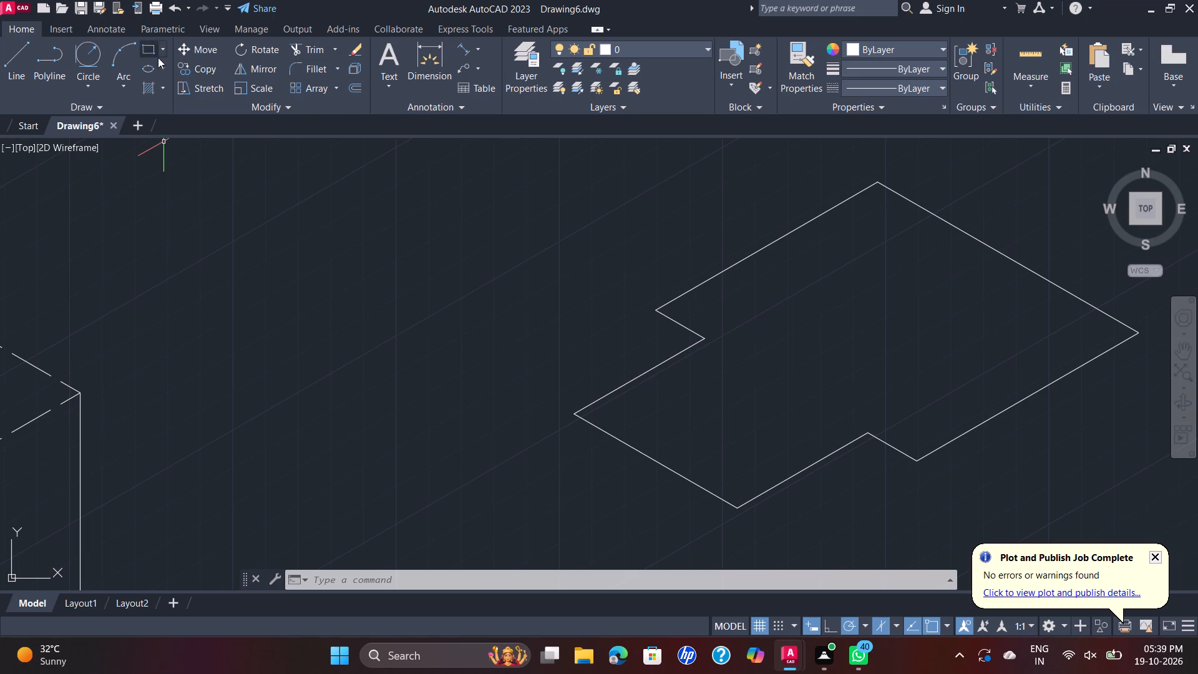
Fillet the far-side inner notch corner, between its 15-unit and 40-unit edges, with radius 7.5.
{"action": "left_click", "coordinate": [314, 74]}
{"action": "left_click", "coordinate": [683, 324]}
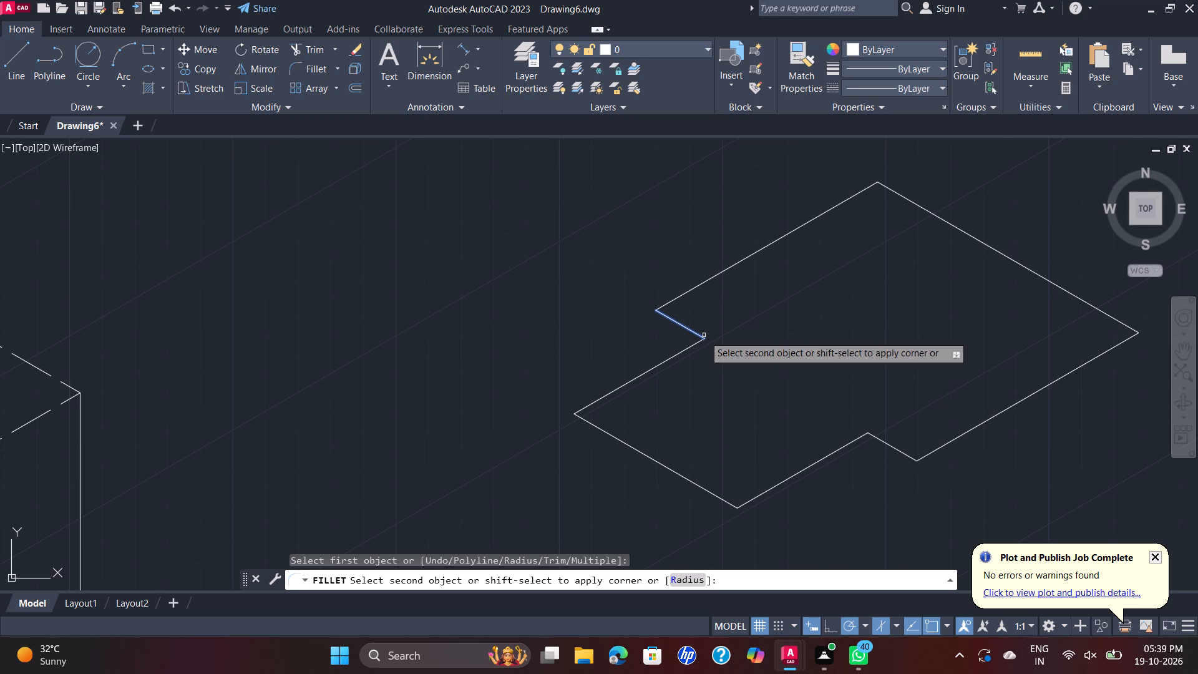
{"action": "left_click", "coordinate": [701, 579]}
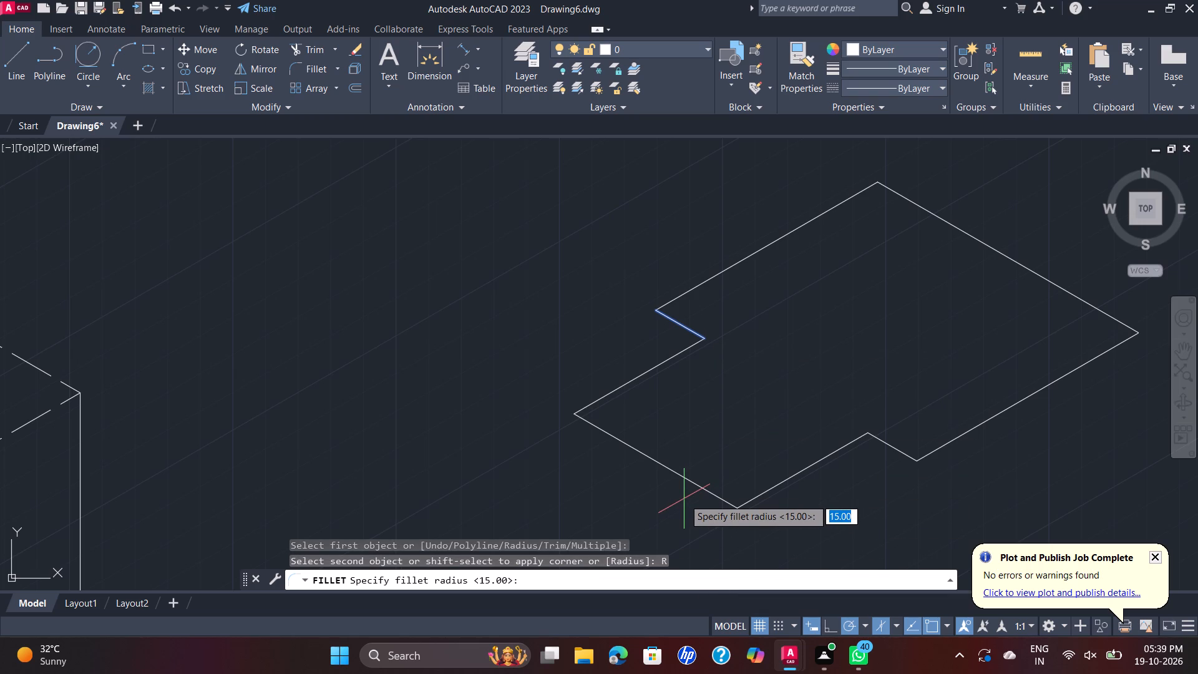
{"action": "key", "text": "7"}
{"action": "type", "text": ".5"}
{"action": "key", "text": "Return"}
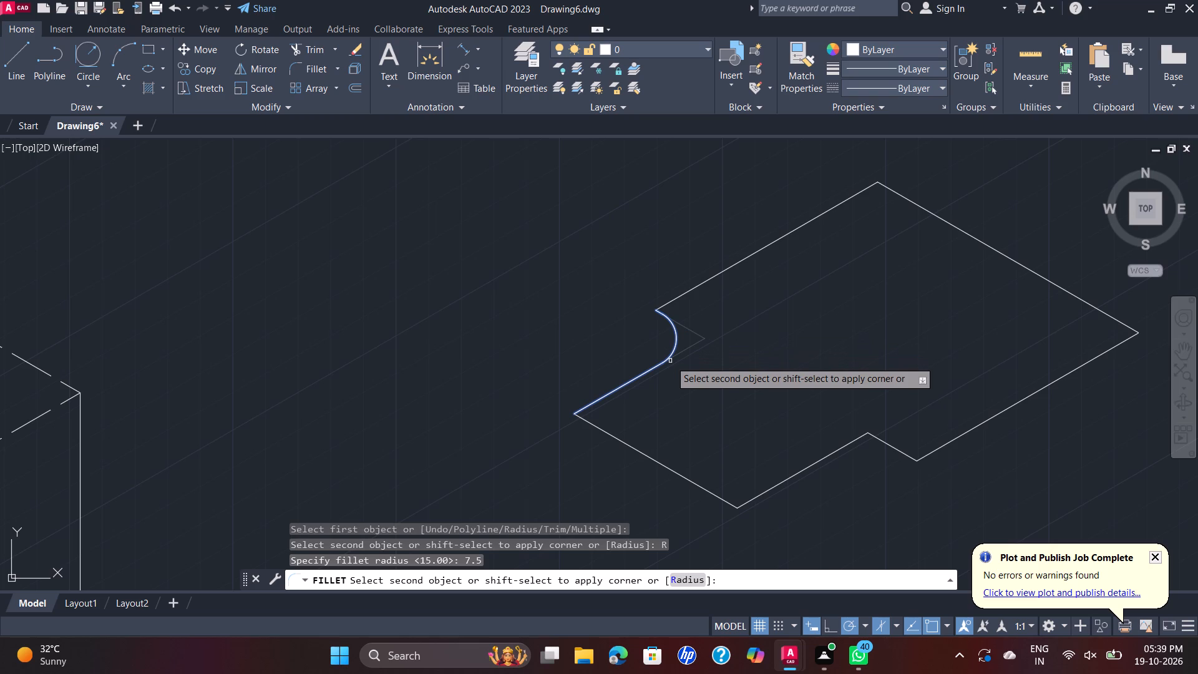
{"action": "left_click", "coordinate": [670, 361]}
Fillet the near-side inner notch corner, between its 15-unit and 40-unit edges, with radius 15.
{"action": "key", "text": "space"}
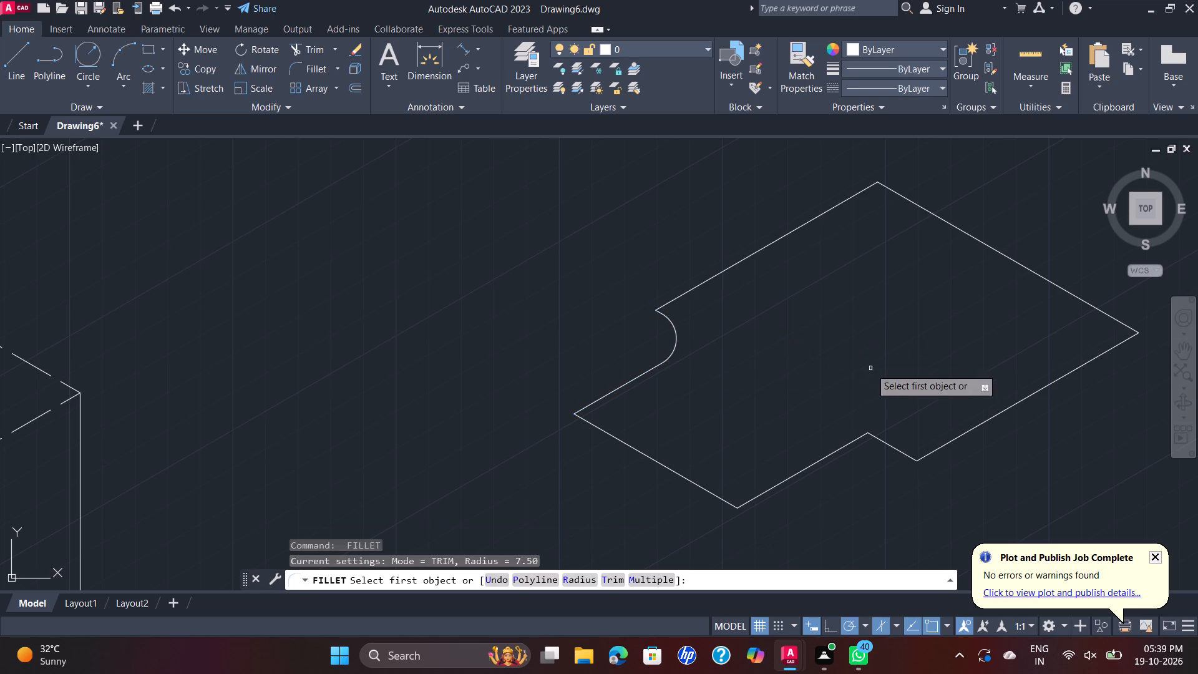
{"action": "left_click", "coordinate": [895, 446]}
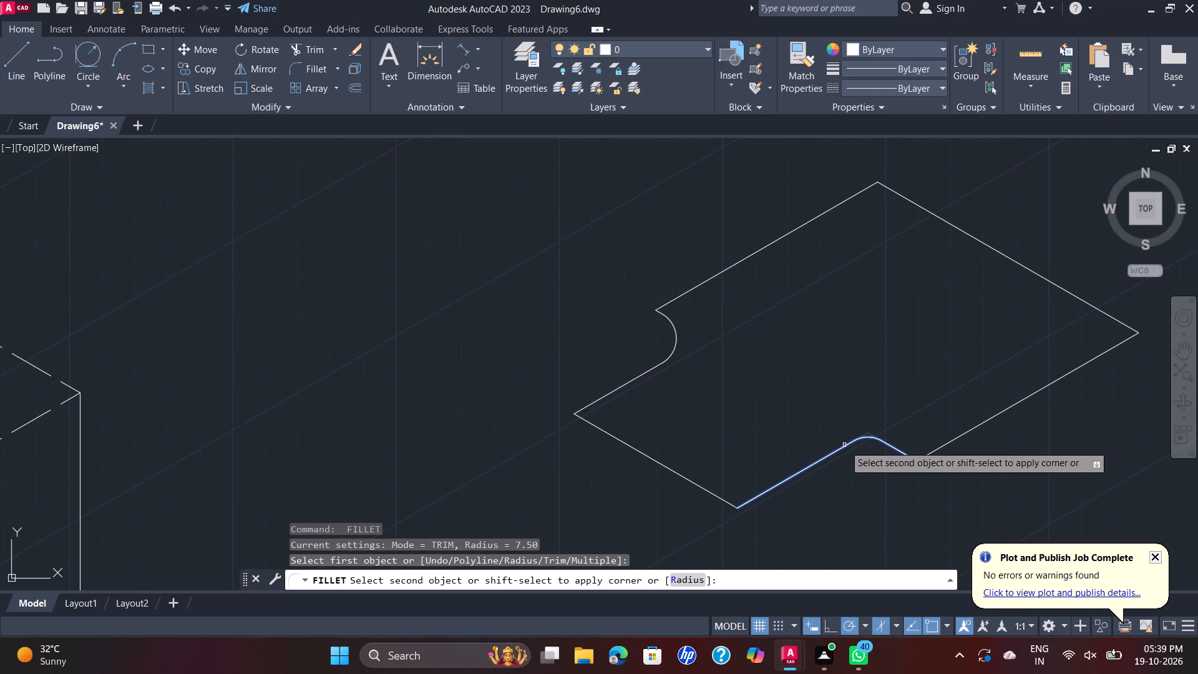
{"action": "left_click", "coordinate": [683, 582]}
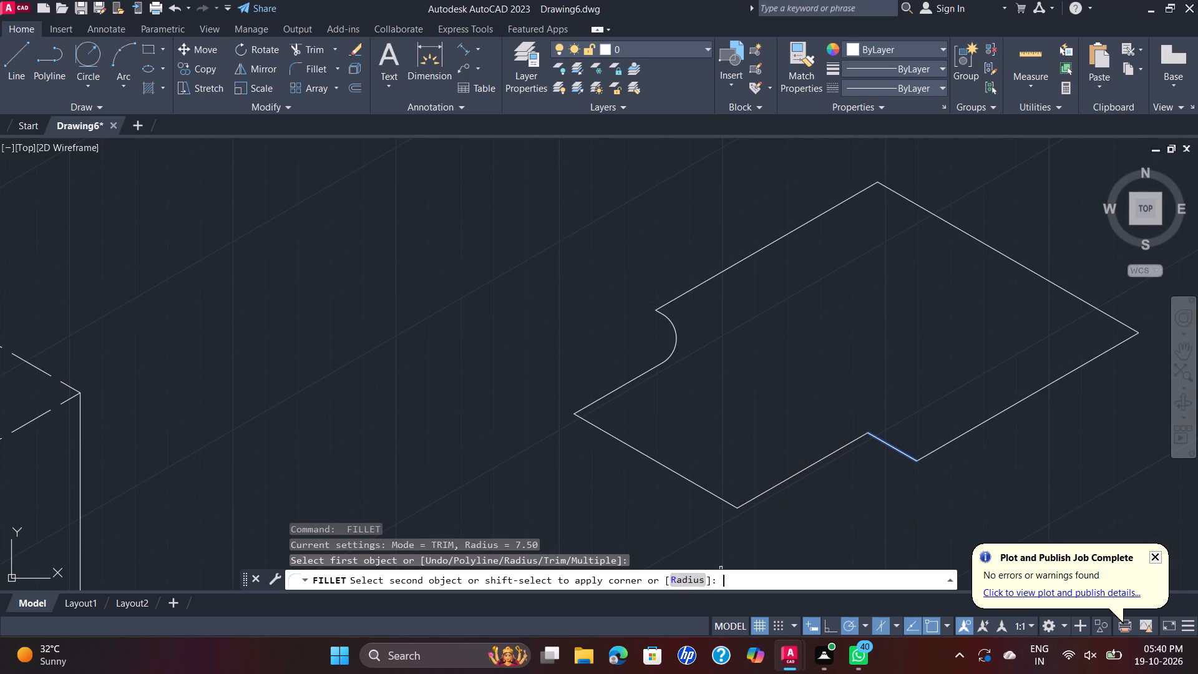
{"action": "type", "text": "15"}
{"action": "key", "text": "Return"}
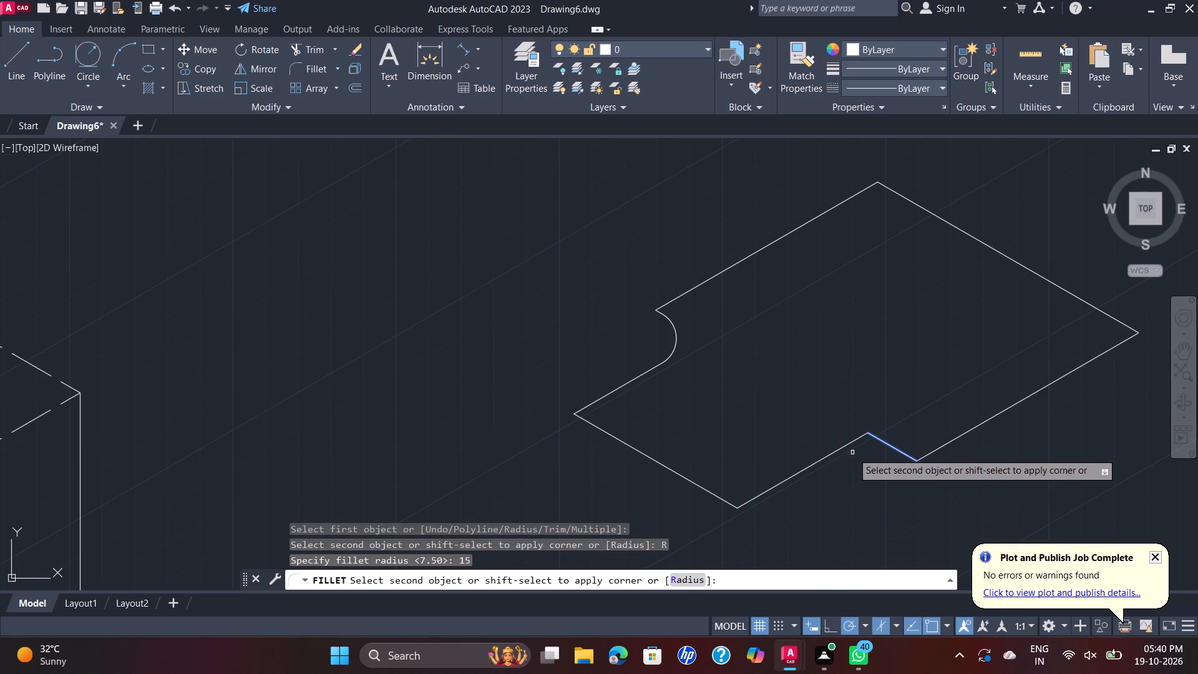
{"action": "left_click", "coordinate": [844, 448]}
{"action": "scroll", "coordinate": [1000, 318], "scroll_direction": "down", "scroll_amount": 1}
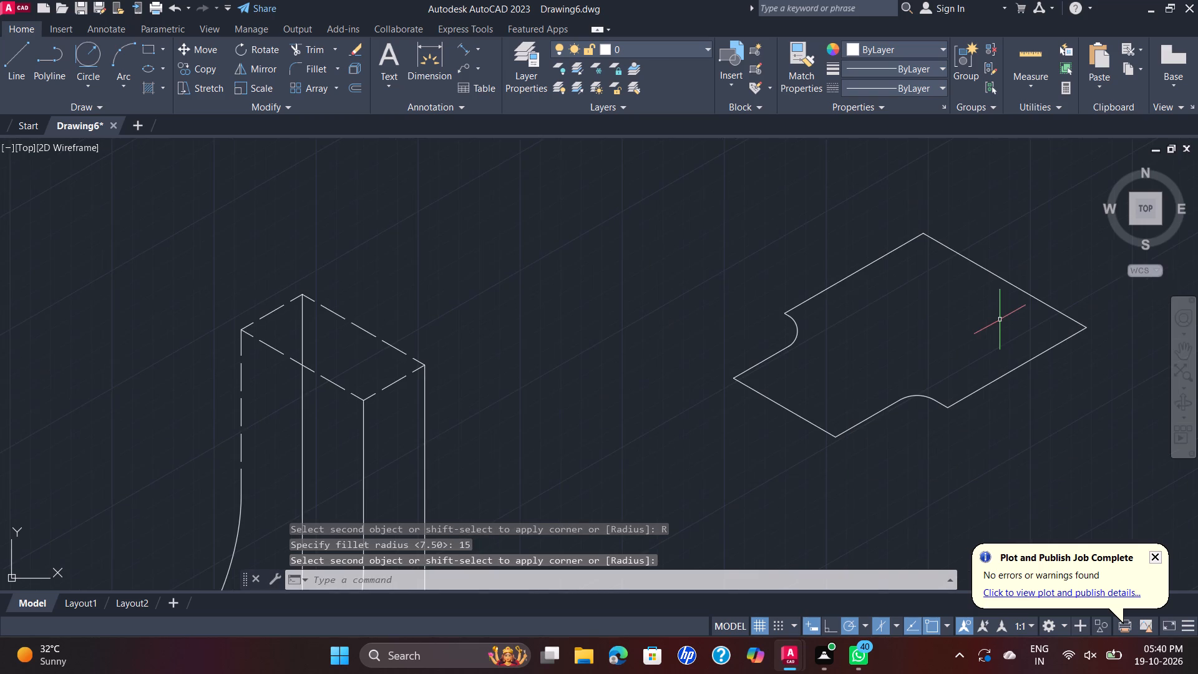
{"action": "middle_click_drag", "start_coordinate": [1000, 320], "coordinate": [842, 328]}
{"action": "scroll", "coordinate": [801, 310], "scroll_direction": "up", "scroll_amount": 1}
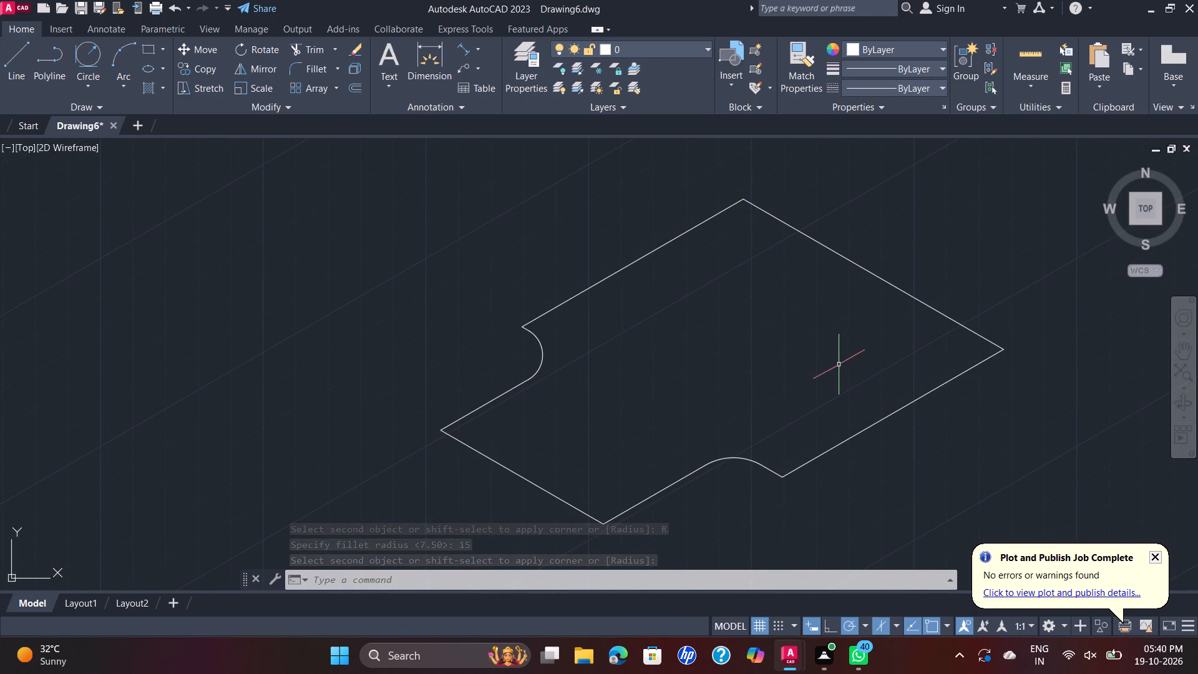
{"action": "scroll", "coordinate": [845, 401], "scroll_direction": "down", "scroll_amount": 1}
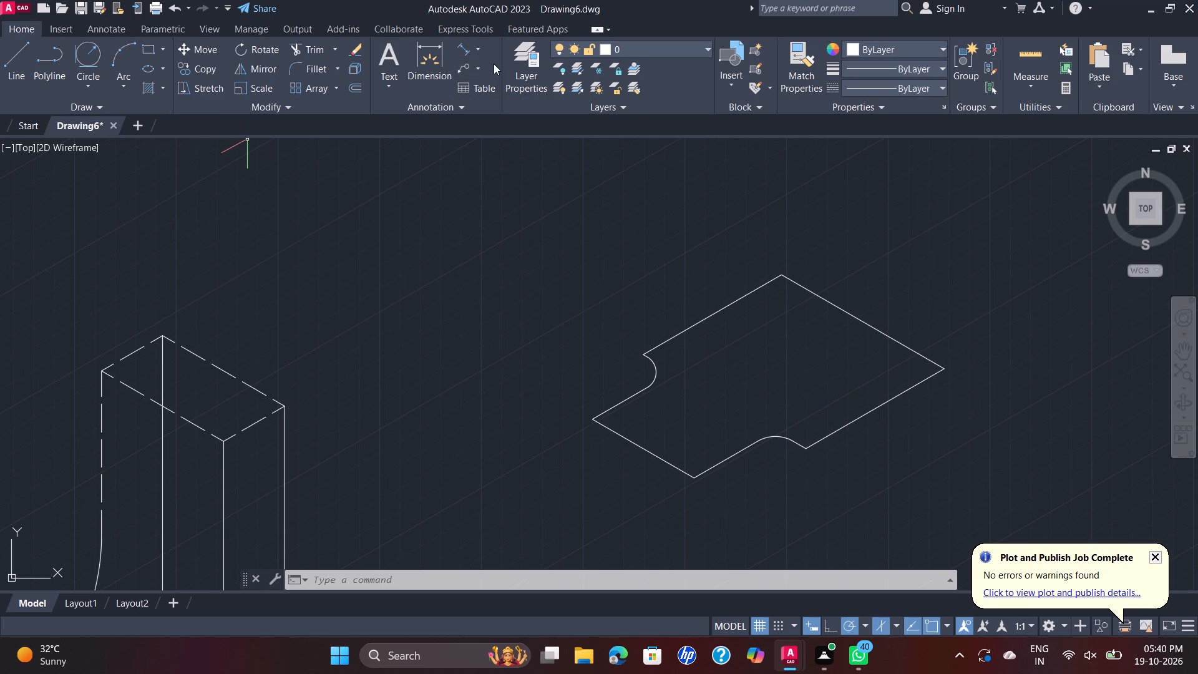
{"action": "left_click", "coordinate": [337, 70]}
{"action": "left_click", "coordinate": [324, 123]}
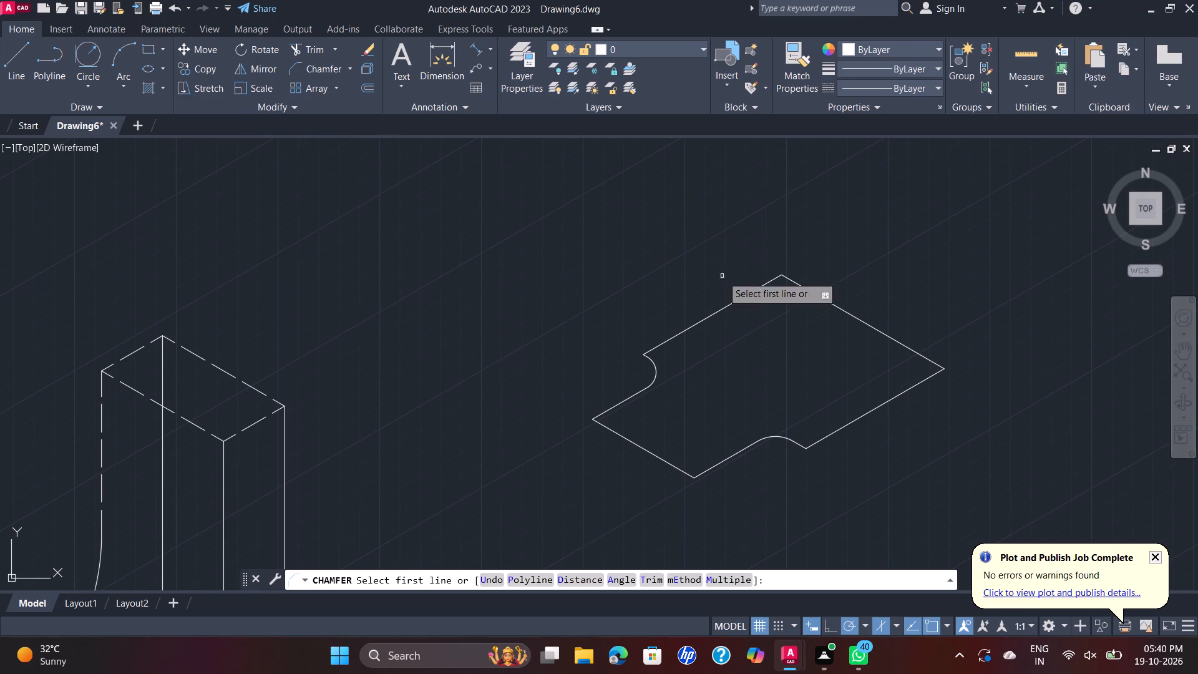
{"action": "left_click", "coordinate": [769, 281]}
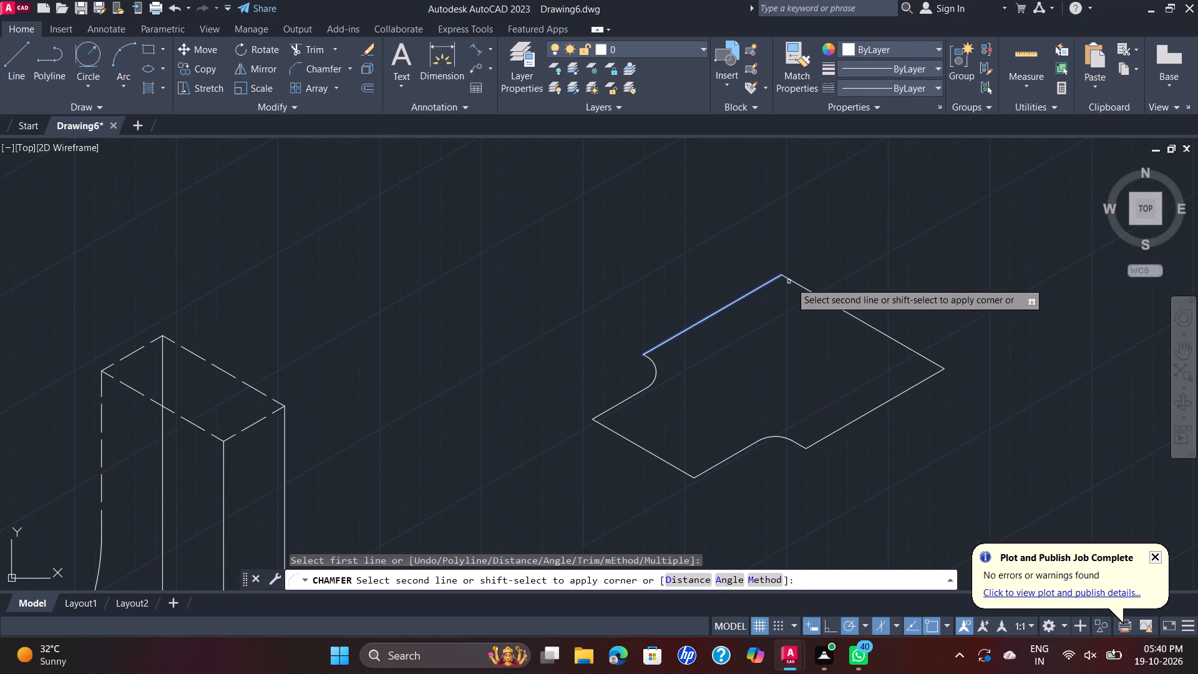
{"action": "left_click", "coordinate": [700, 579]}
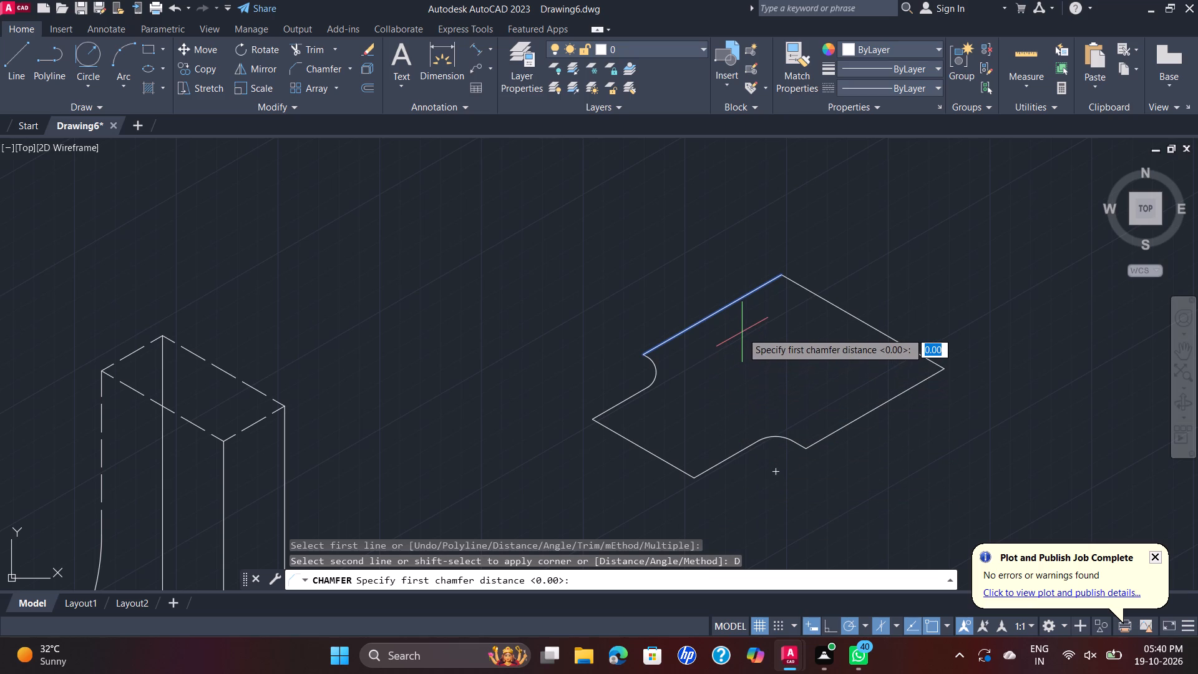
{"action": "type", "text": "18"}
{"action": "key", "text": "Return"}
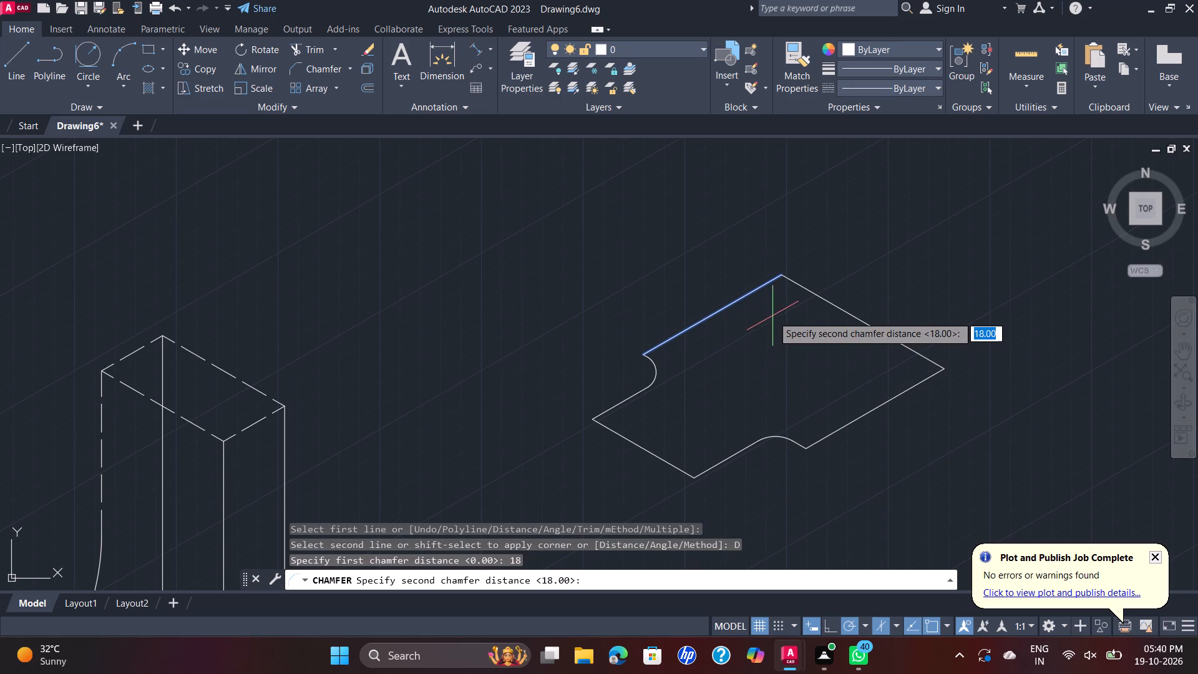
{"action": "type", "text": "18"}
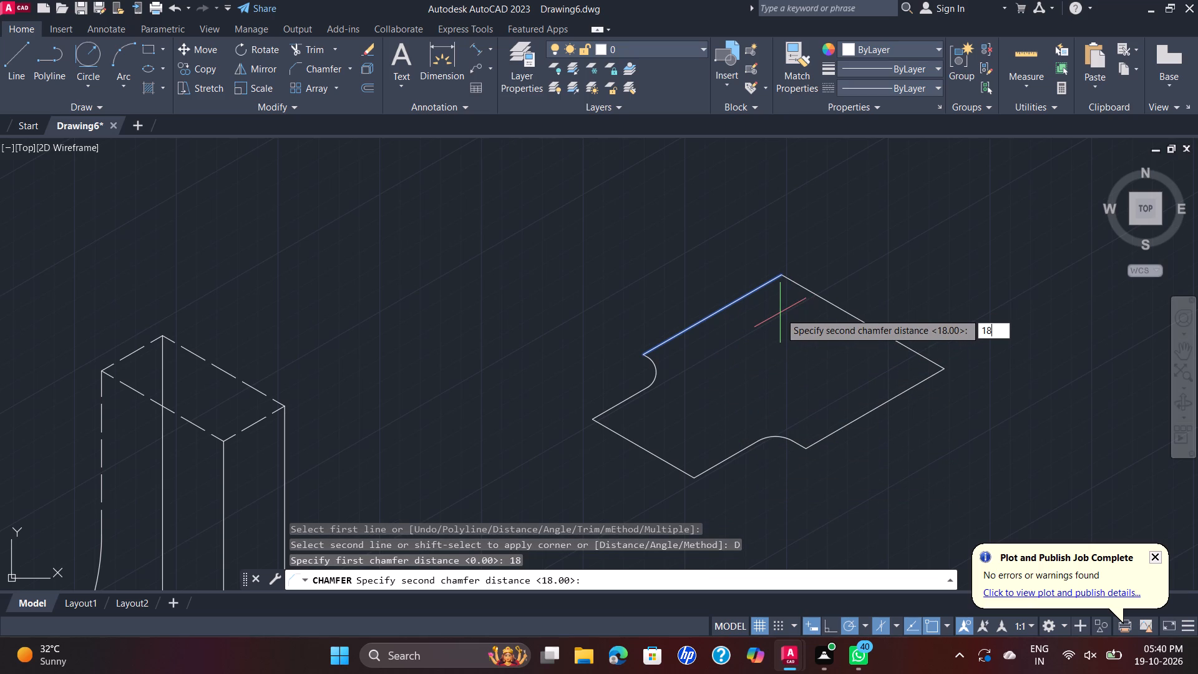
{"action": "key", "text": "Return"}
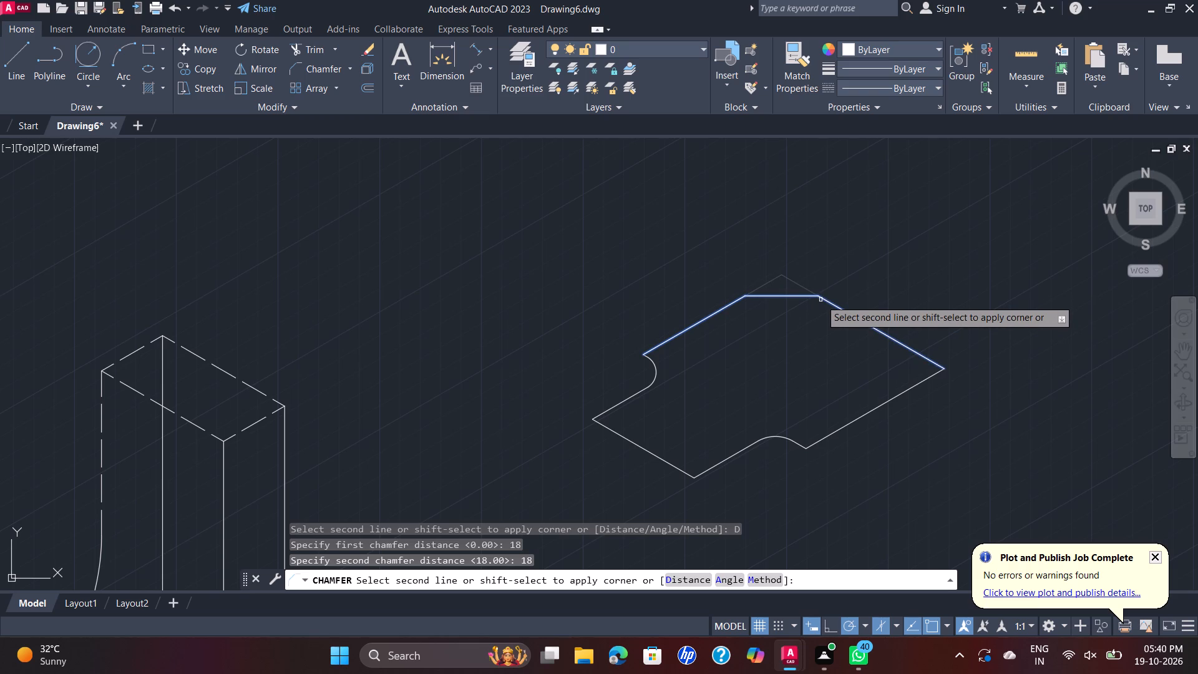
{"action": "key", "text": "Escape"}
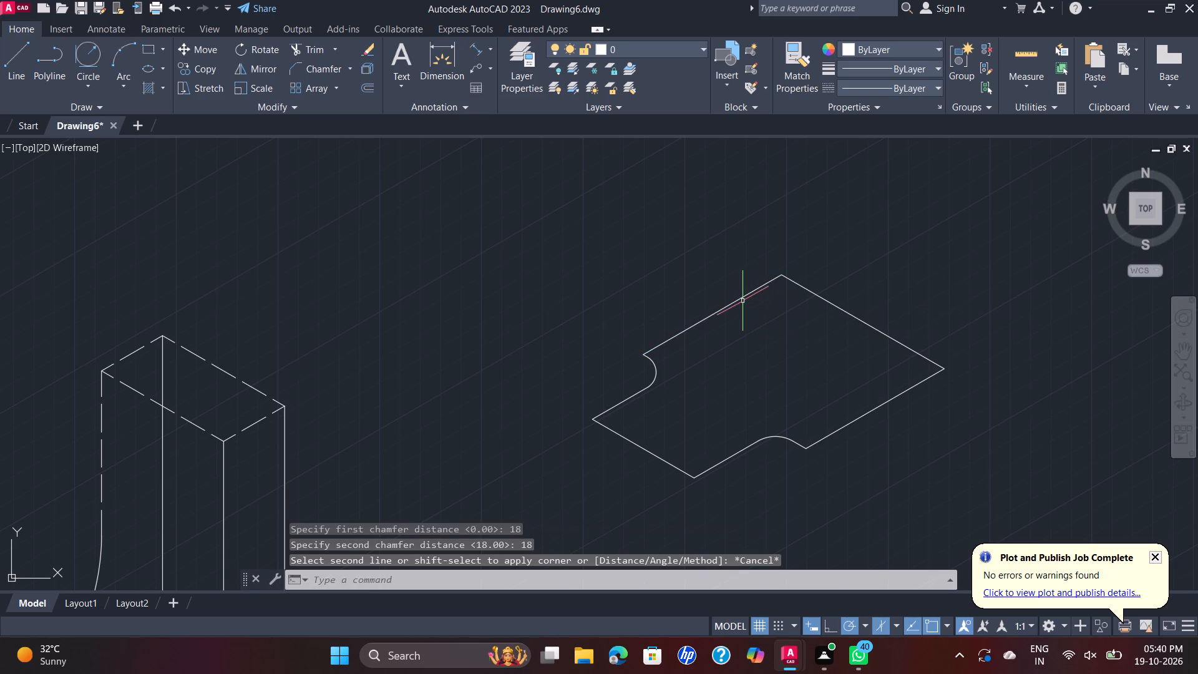
Erase the 68-unit edge running from the 7.5-radius fillet arc to the outline's far corner.
{"action": "left_click", "coordinate": [736, 298]}
{"action": "key", "text": "Delete"}
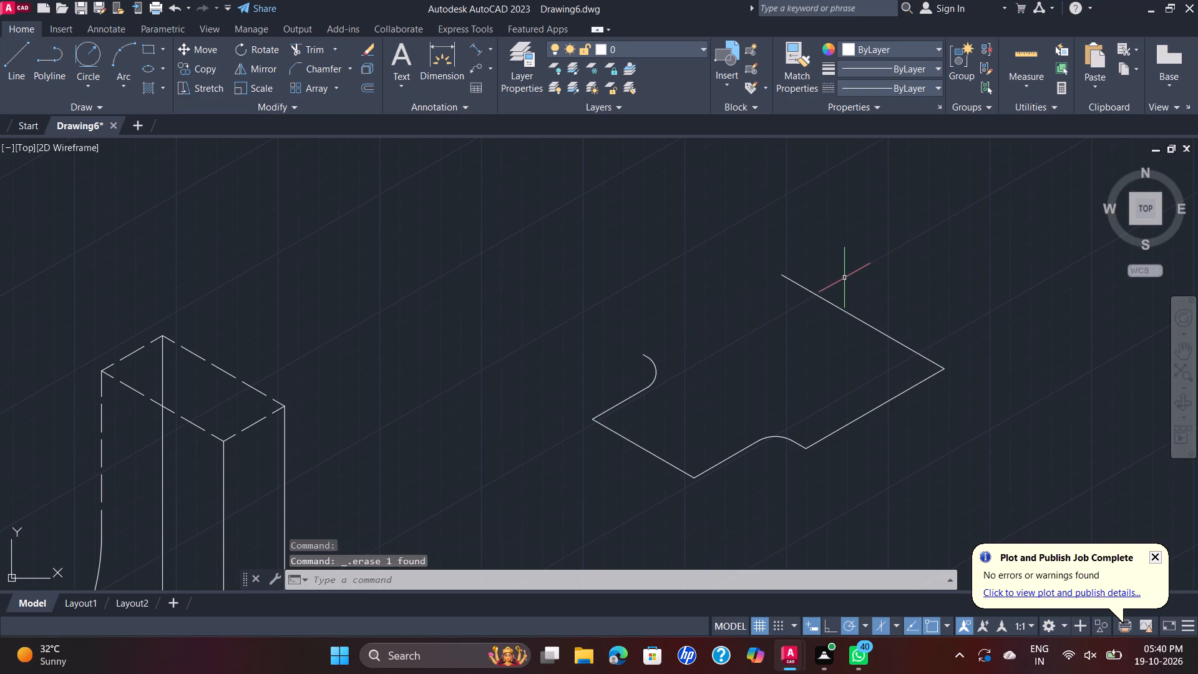
From the outline's far corner, draw consecutive line segments of 18 and 15 units along 210° toward the open fillet arc.
{"action": "scroll", "coordinate": [93, 70], "scroll_direction": "right", "scroll_amount": 20}
{"action": "scroll", "coordinate": [93, 70], "scroll_direction": "right", "scroll_amount": 2}
{"action": "left_click", "coordinate": [17, 47]}
{"action": "scroll", "coordinate": [17, 47], "scroll_direction": "right", "scroll_amount": 8}
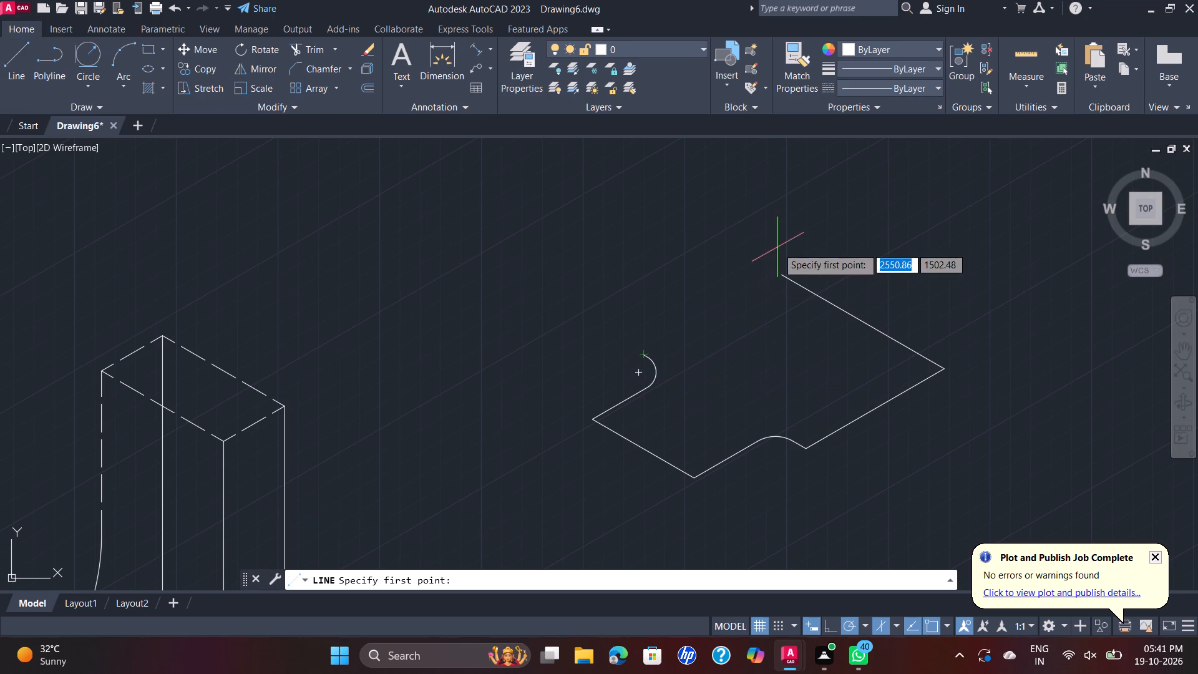
{"action": "left_click", "coordinate": [779, 273]}
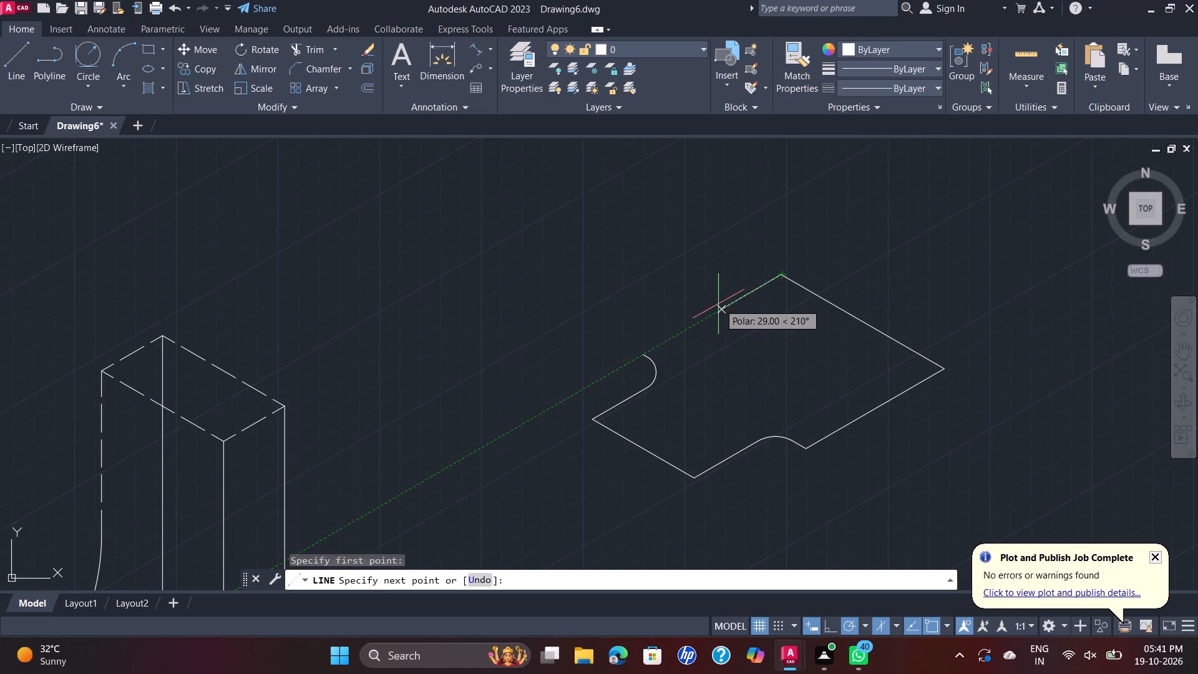
{"action": "type", "text": "18"}
{"action": "key", "text": "Return"}
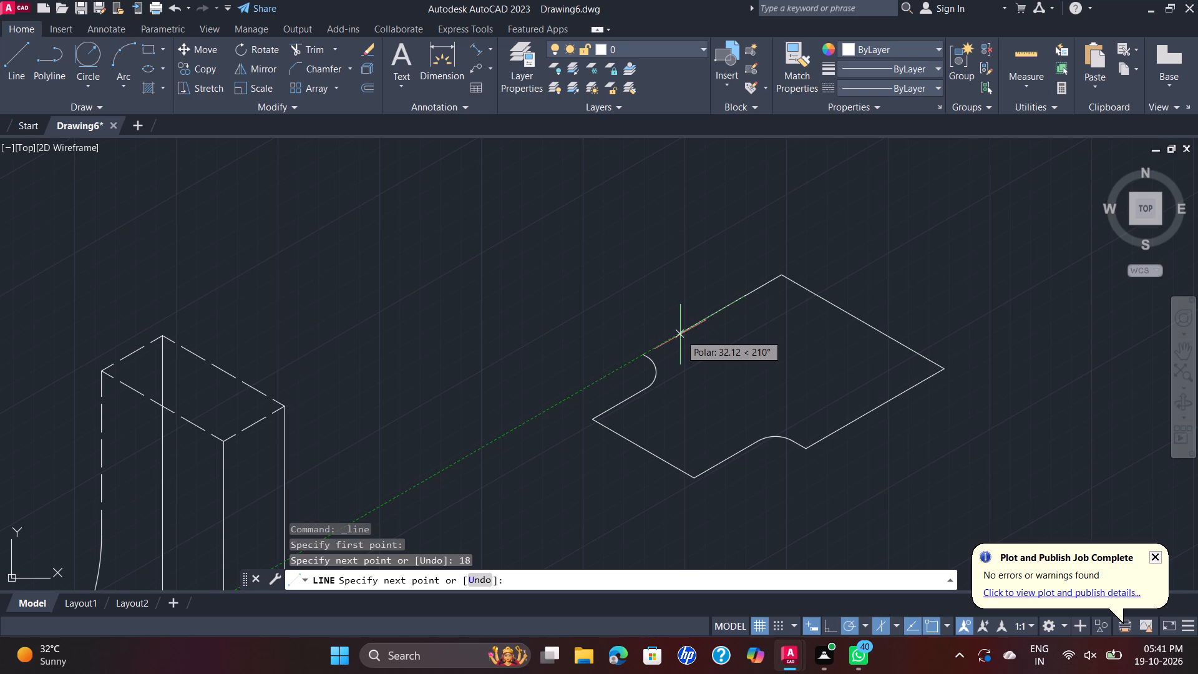
{"action": "type", "text": "15"}
{"action": "key", "text": "Return"}
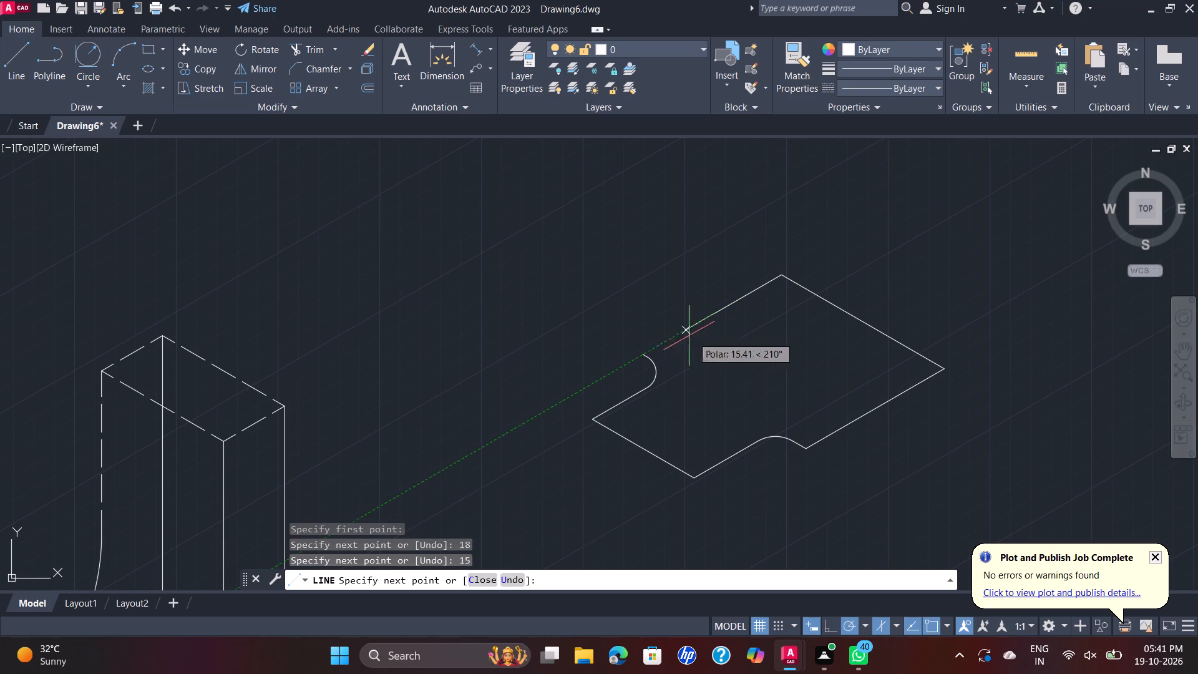
{"action": "key", "text": "Escape"}
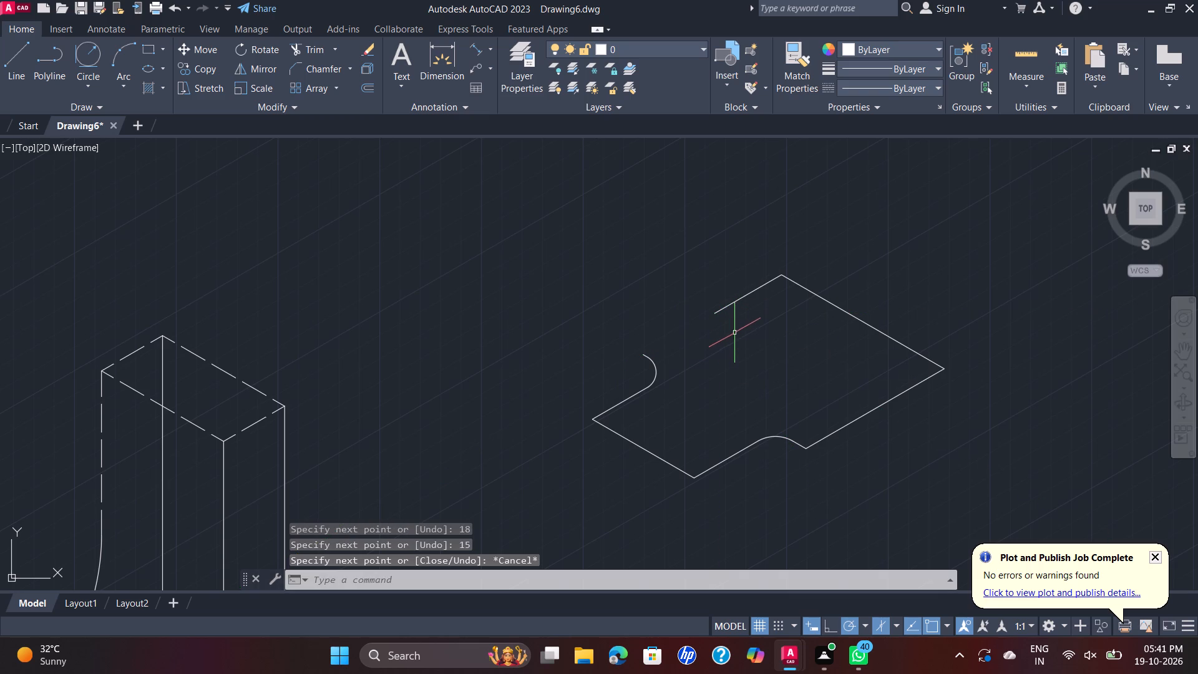
Chamfer the far corner between the 80-unit edge and the 18-unit segment with both distances set to 18.
{"action": "left_click", "coordinate": [319, 74]}
{"action": "left_click", "coordinate": [830, 303]}
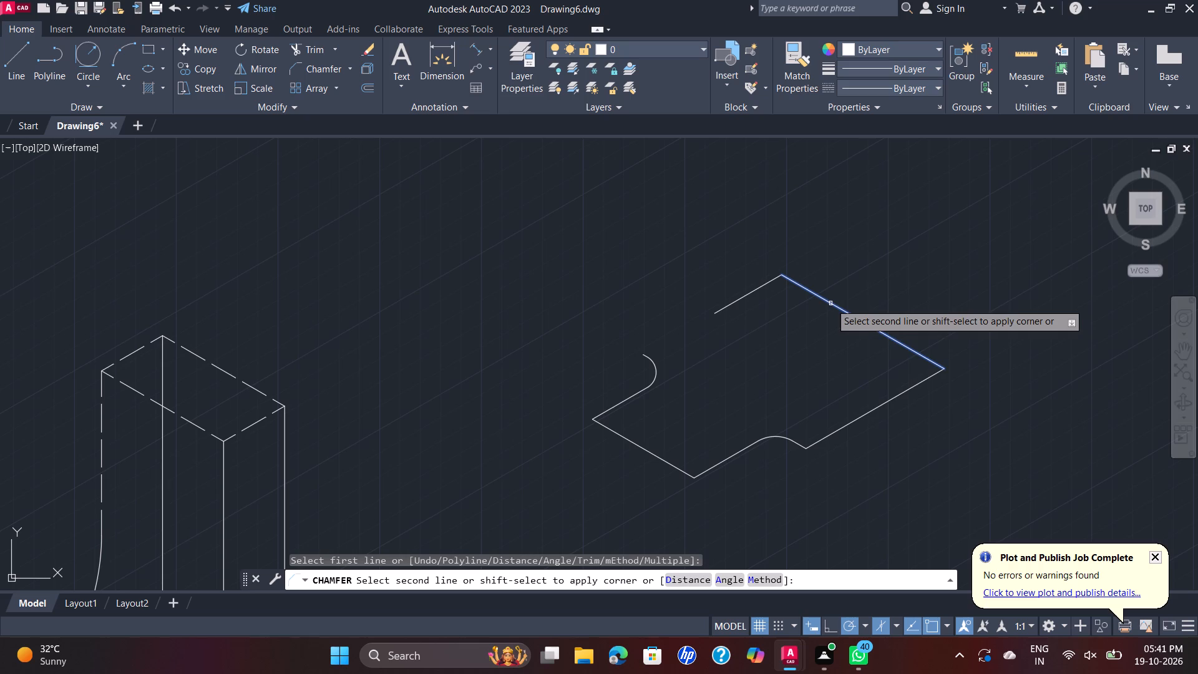
{"action": "left_click", "coordinate": [695, 580]}
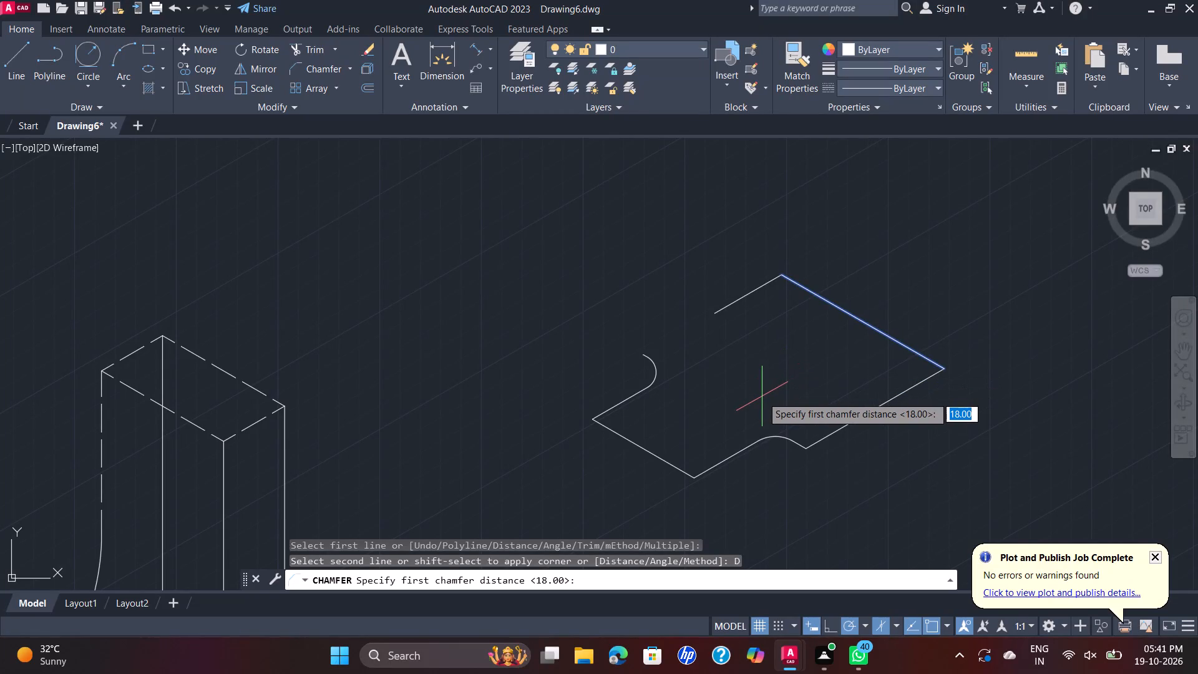
{"action": "type", "text": "18"}
{"action": "key", "text": "Return"}
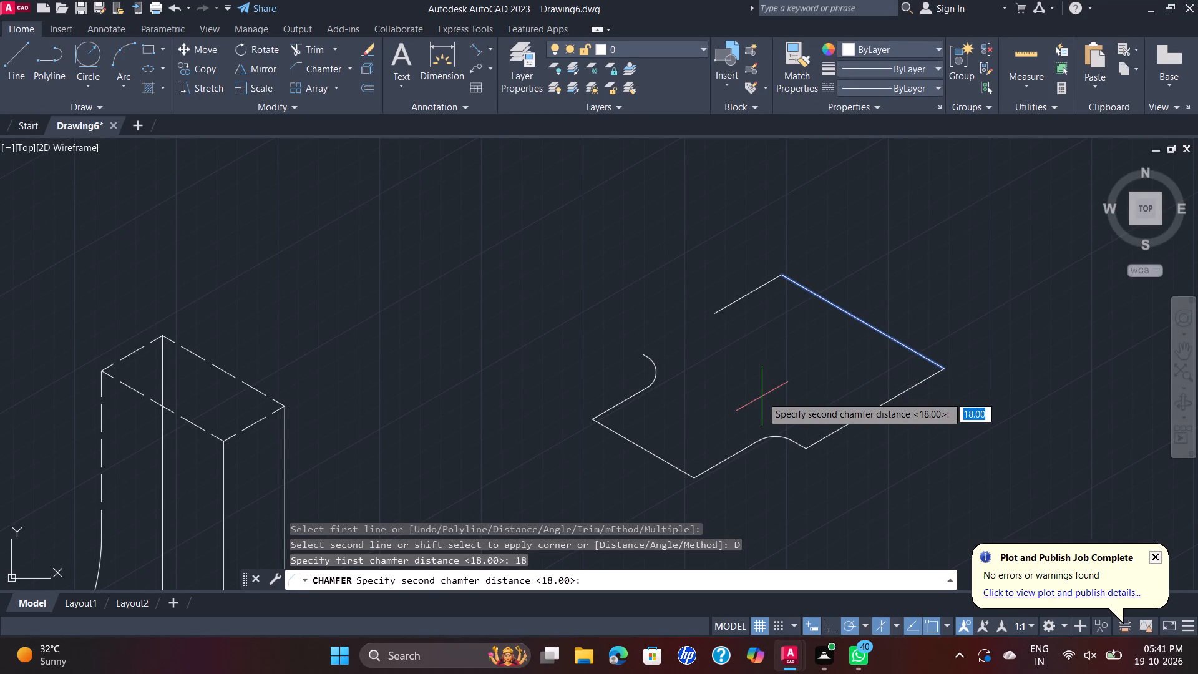
{"action": "type", "text": "18"}
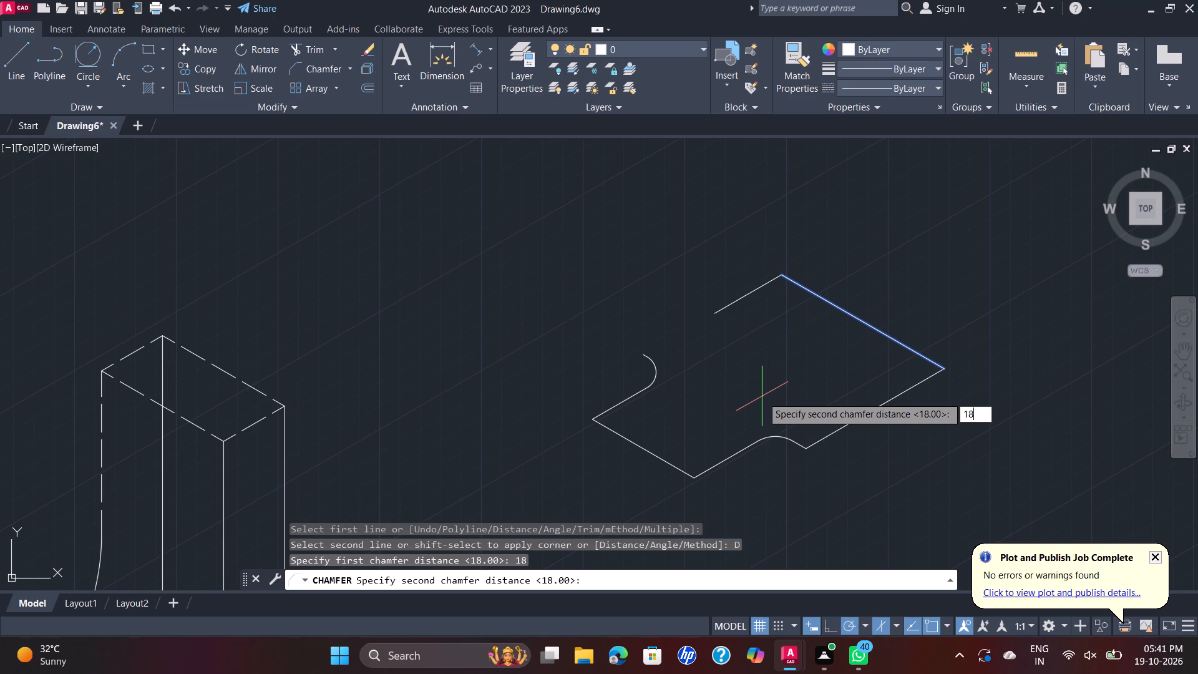
{"action": "key", "text": "Return"}
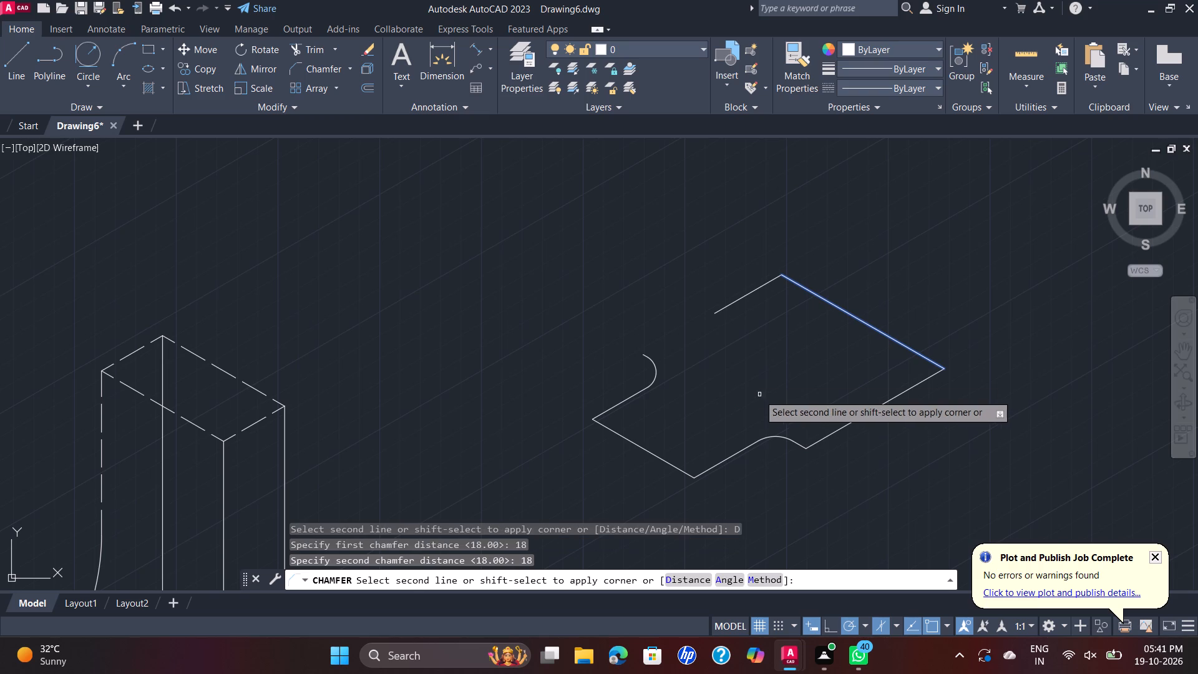
{"action": "left_click", "coordinate": [767, 281]}
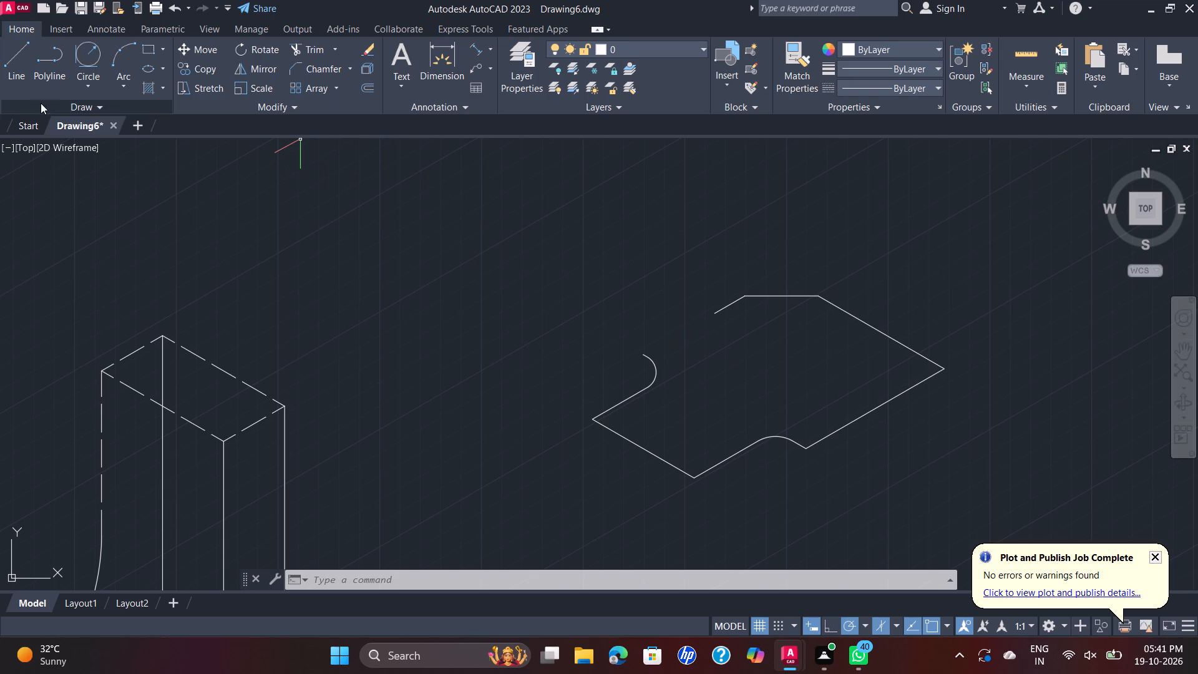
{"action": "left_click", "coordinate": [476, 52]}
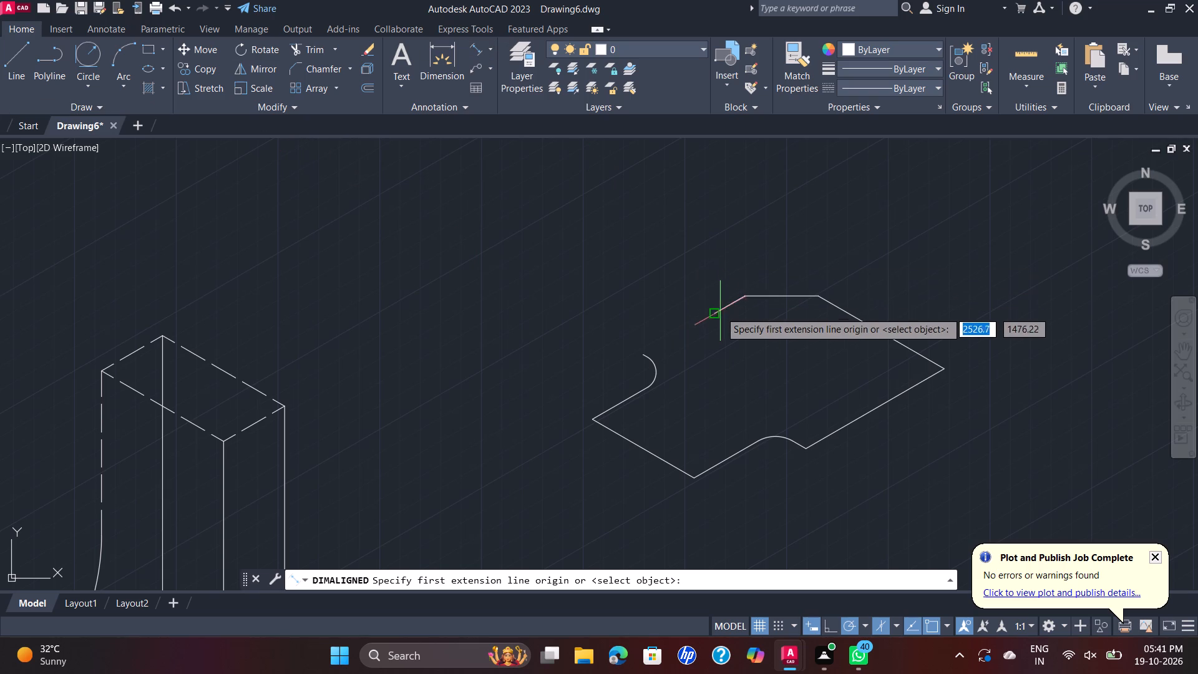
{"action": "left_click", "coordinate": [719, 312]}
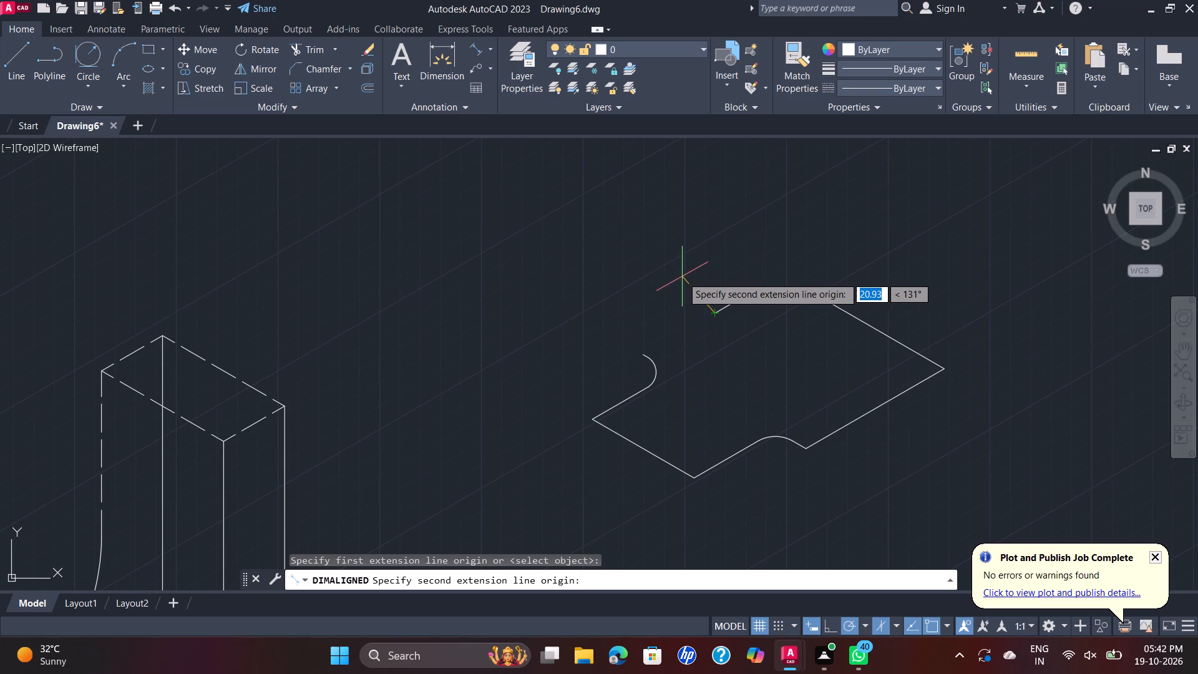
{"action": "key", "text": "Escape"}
From the fillet arc's open end, draw a 15-unit line along 30° and a 20-unit segment closing to the open 15-unit edge.
{"action": "scroll", "coordinate": [791, 365], "scroll_direction": "down", "scroll_amount": 3}
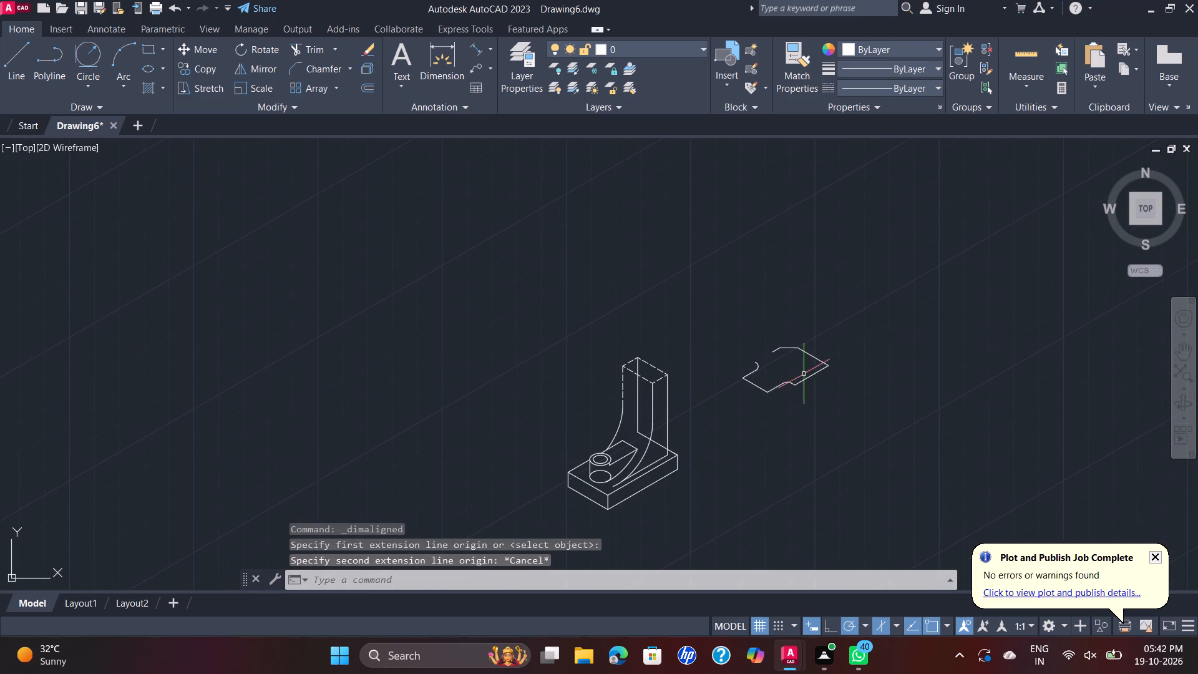
{"action": "scroll", "coordinate": [789, 360], "scroll_direction": "up", "scroll_amount": 2}
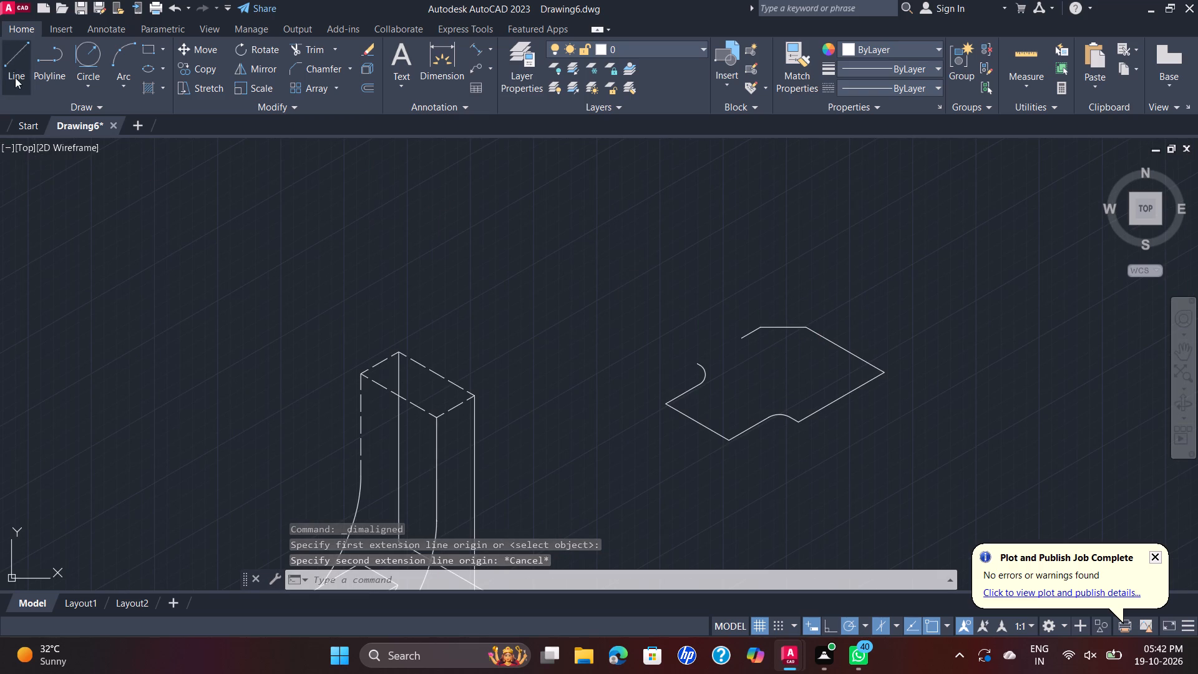
{"action": "left_click", "coordinate": [10, 56]}
{"action": "scroll", "coordinate": [703, 387], "scroll_direction": "up", "scroll_amount": 2}
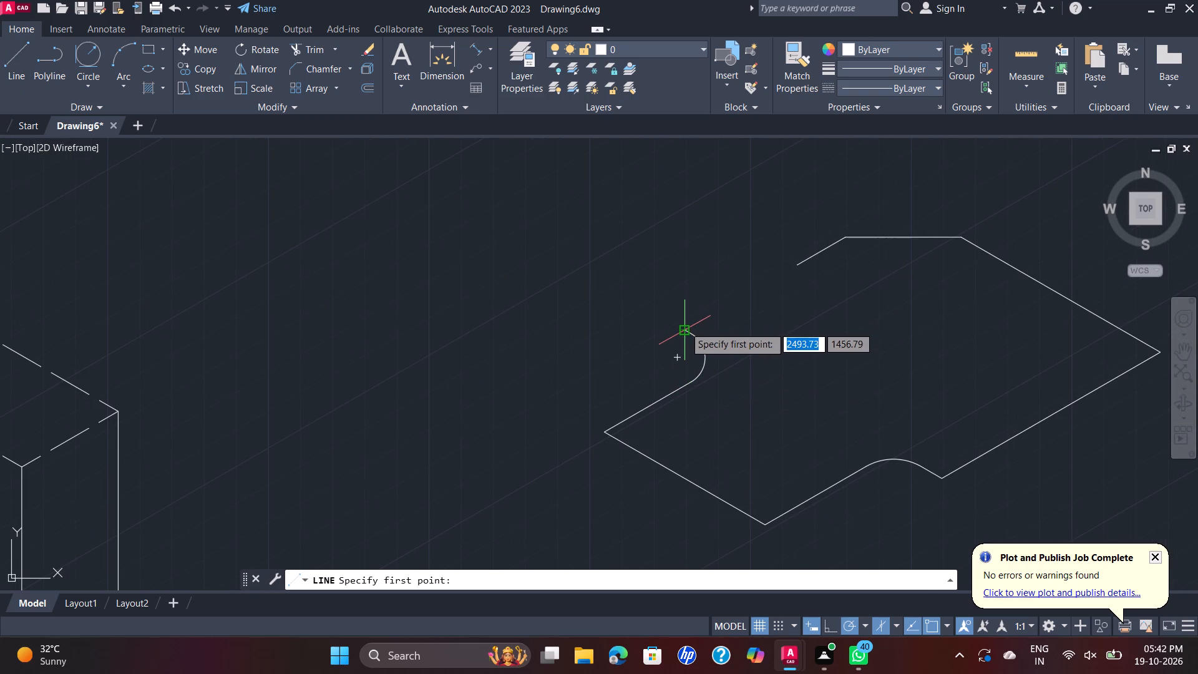
{"action": "left_click", "coordinate": [684, 326]}
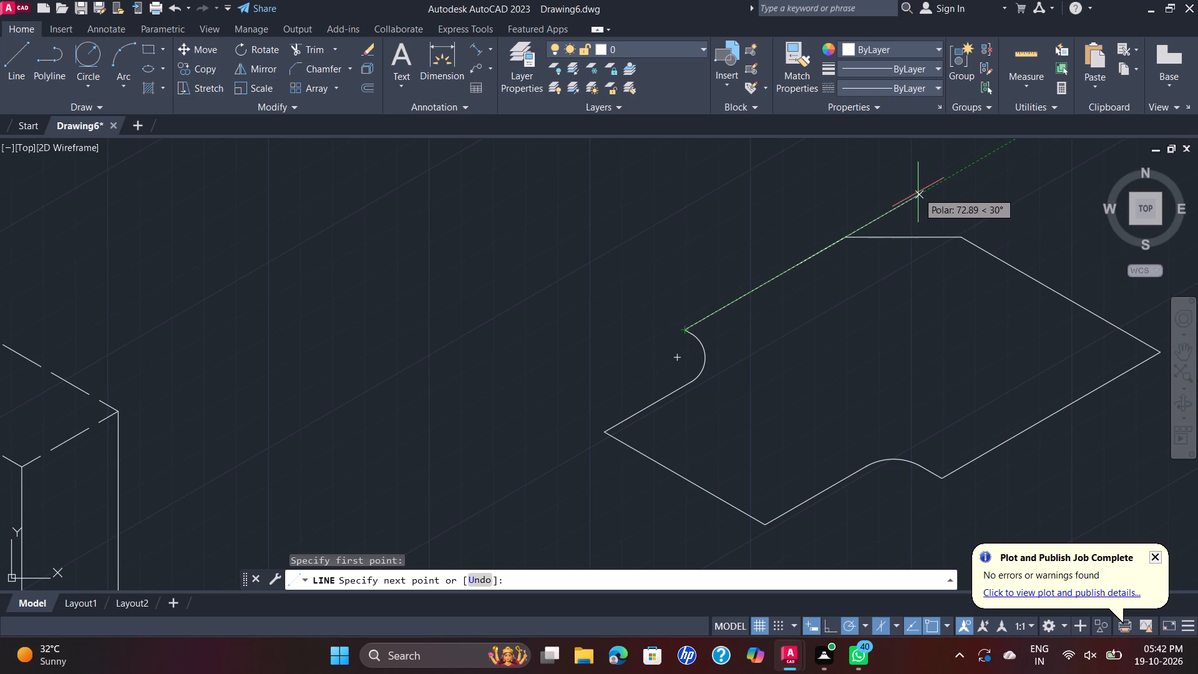
{"action": "type", "text": "15"}
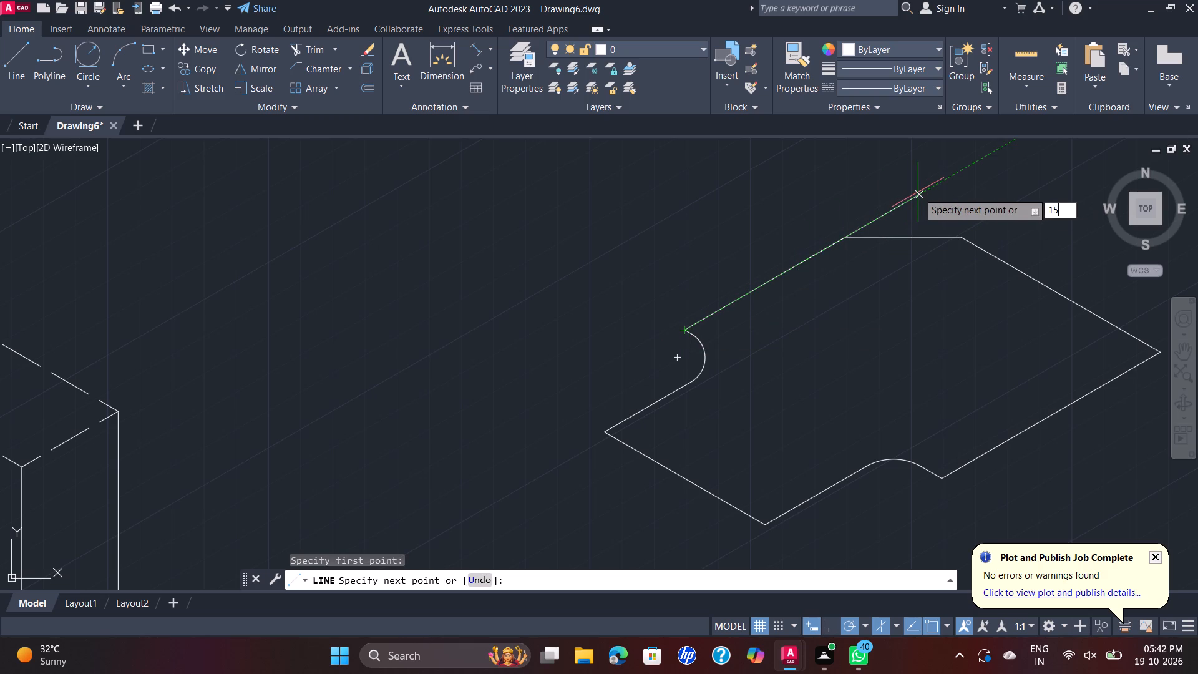
{"action": "key", "text": "Return"}
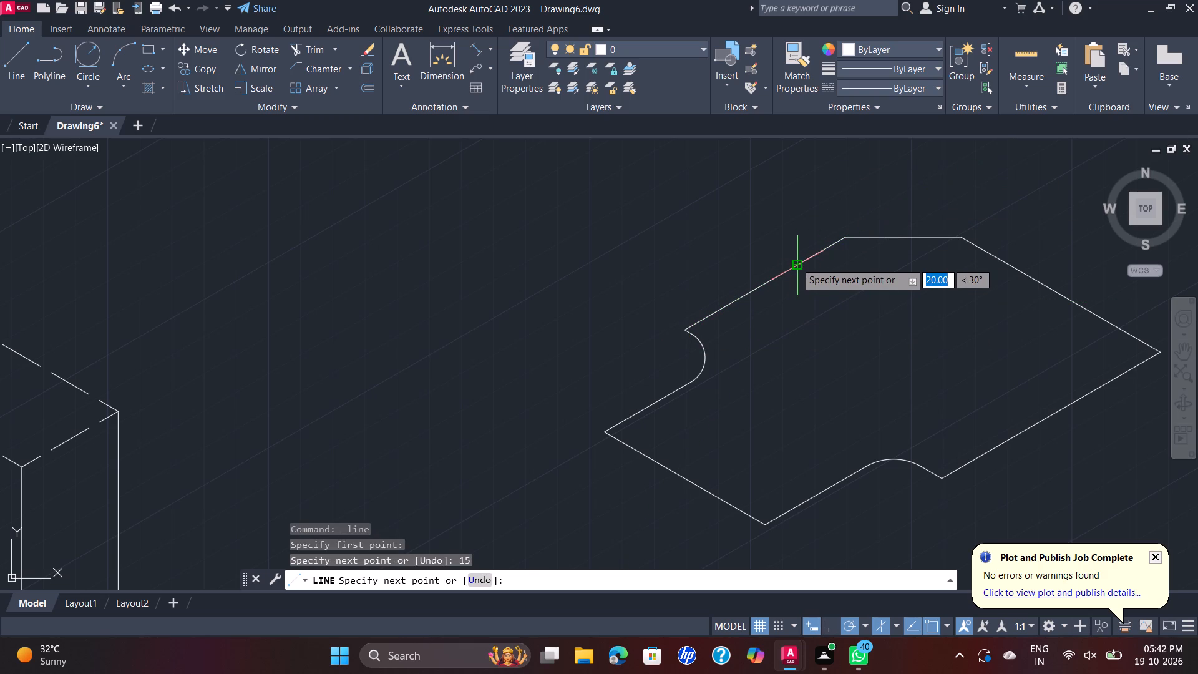
{"action": "left_click", "coordinate": [797, 262]}
{"action": "key", "text": "Escape"}
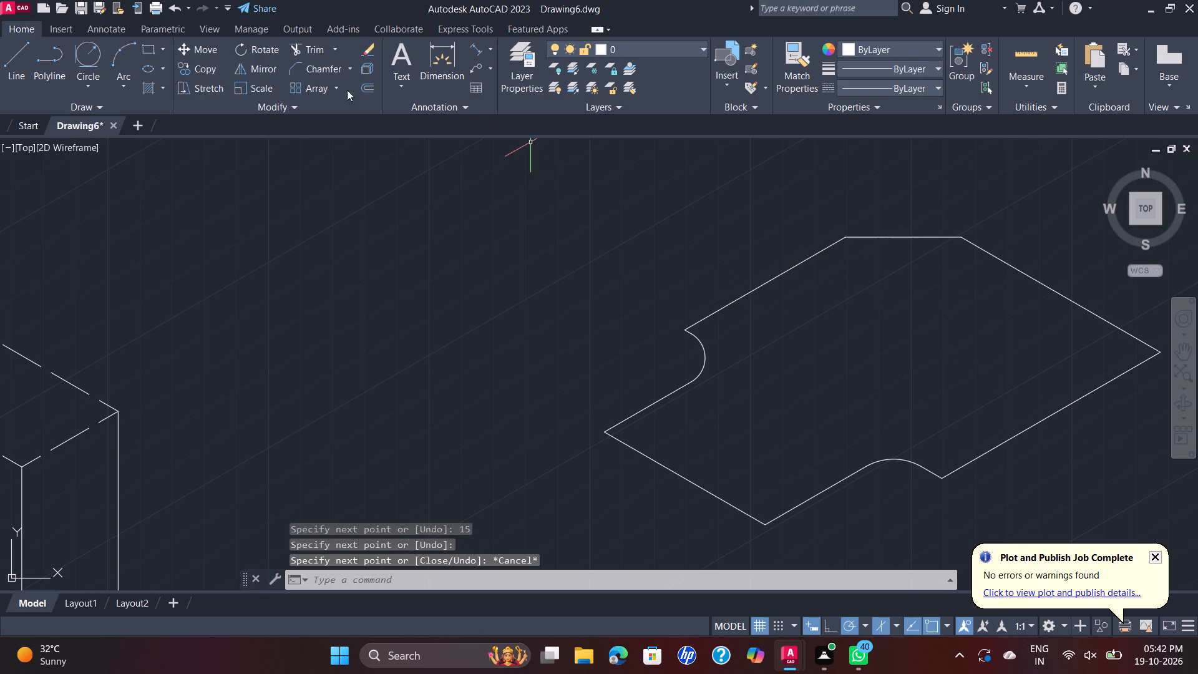
Draw a 20-diameter isocircle centred on the midpoint of the 20-unit segment between the concave arc and the chamfered corner.
{"action": "left_click", "coordinate": [162, 72]}
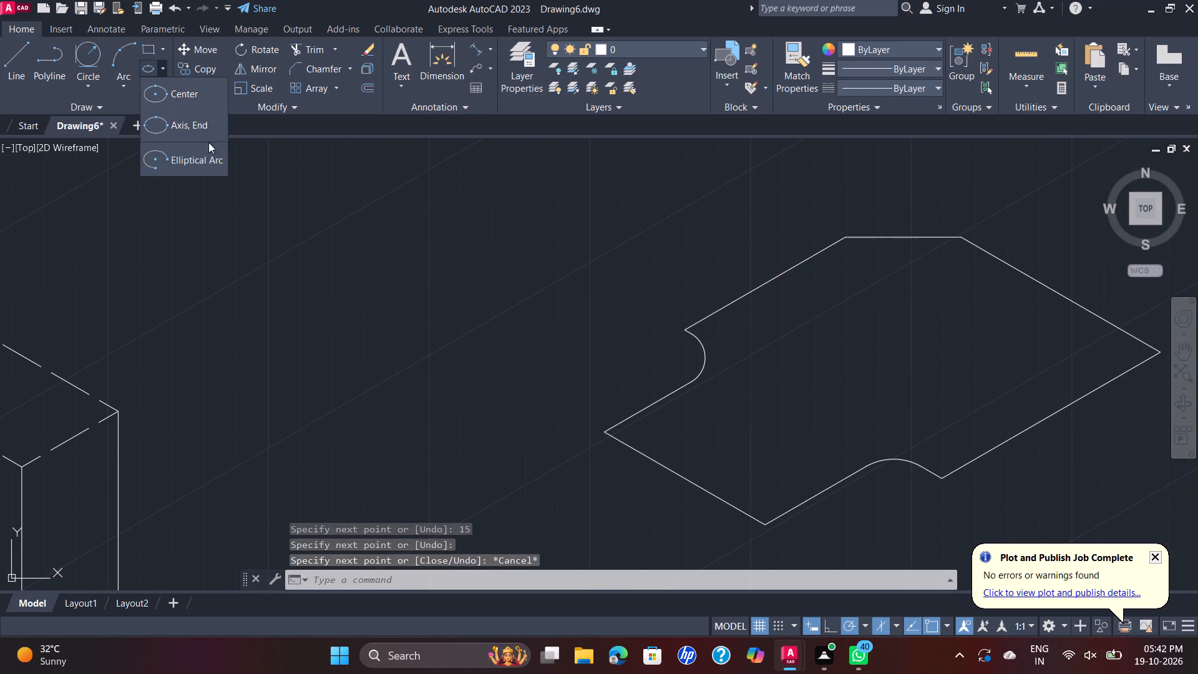
{"action": "left_click", "coordinate": [202, 123]}
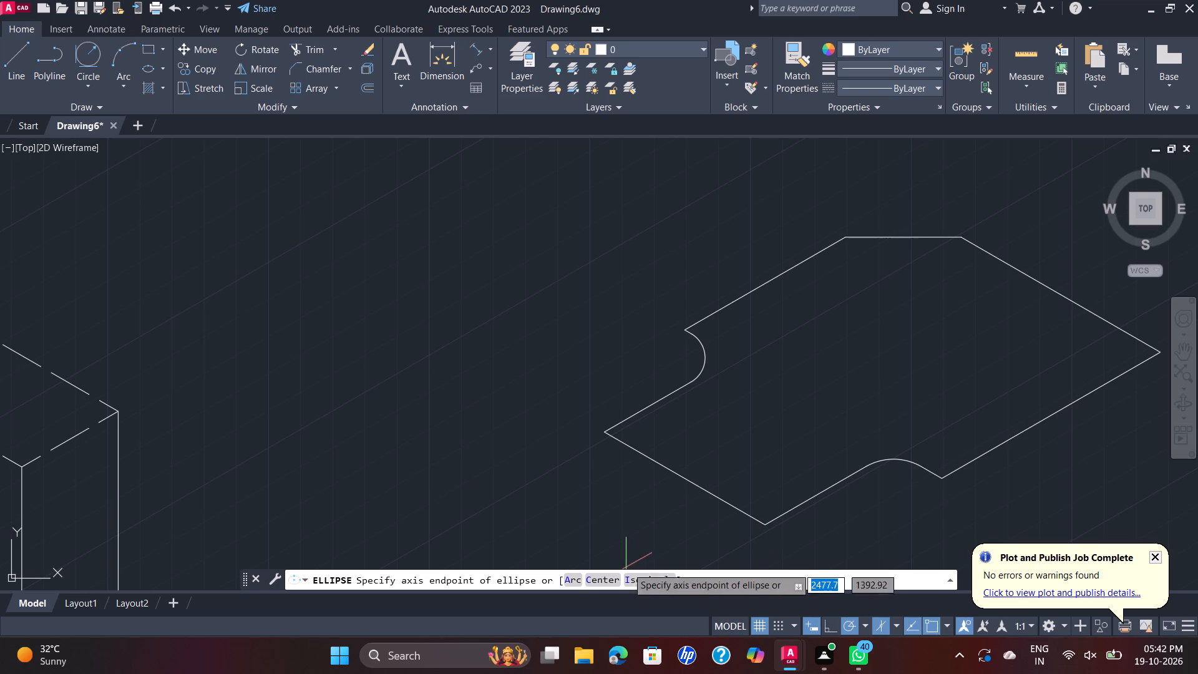
{"action": "left_click", "coordinate": [649, 582]}
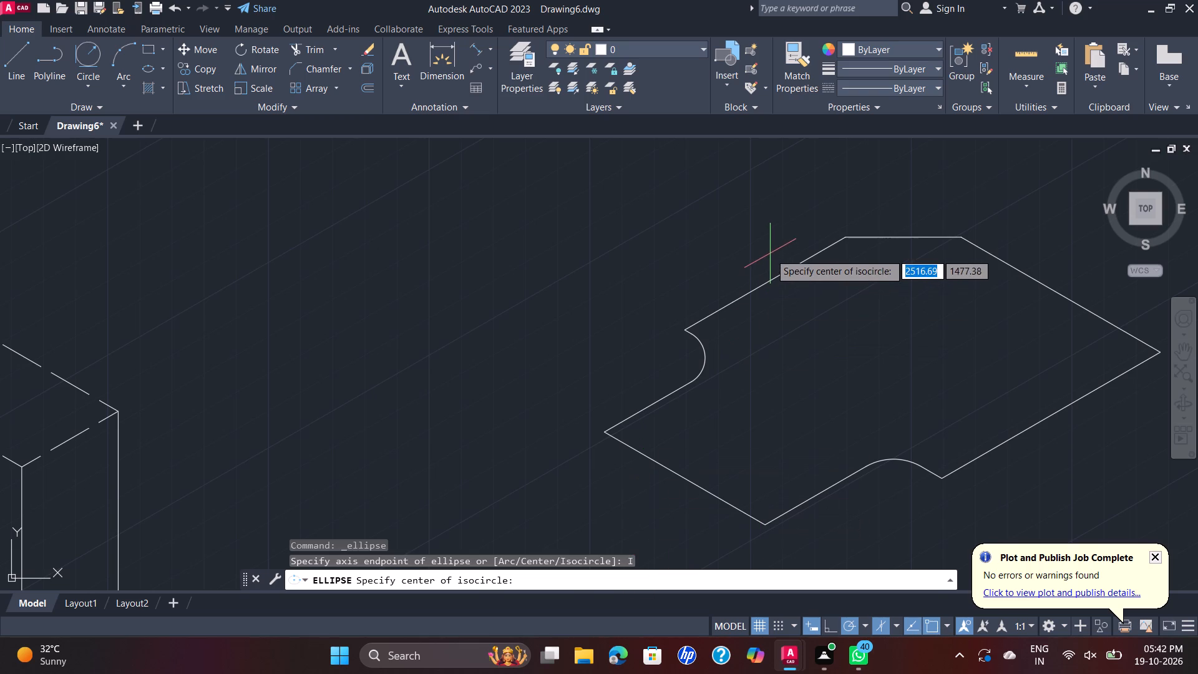
{"action": "left_click", "coordinate": [764, 284]}
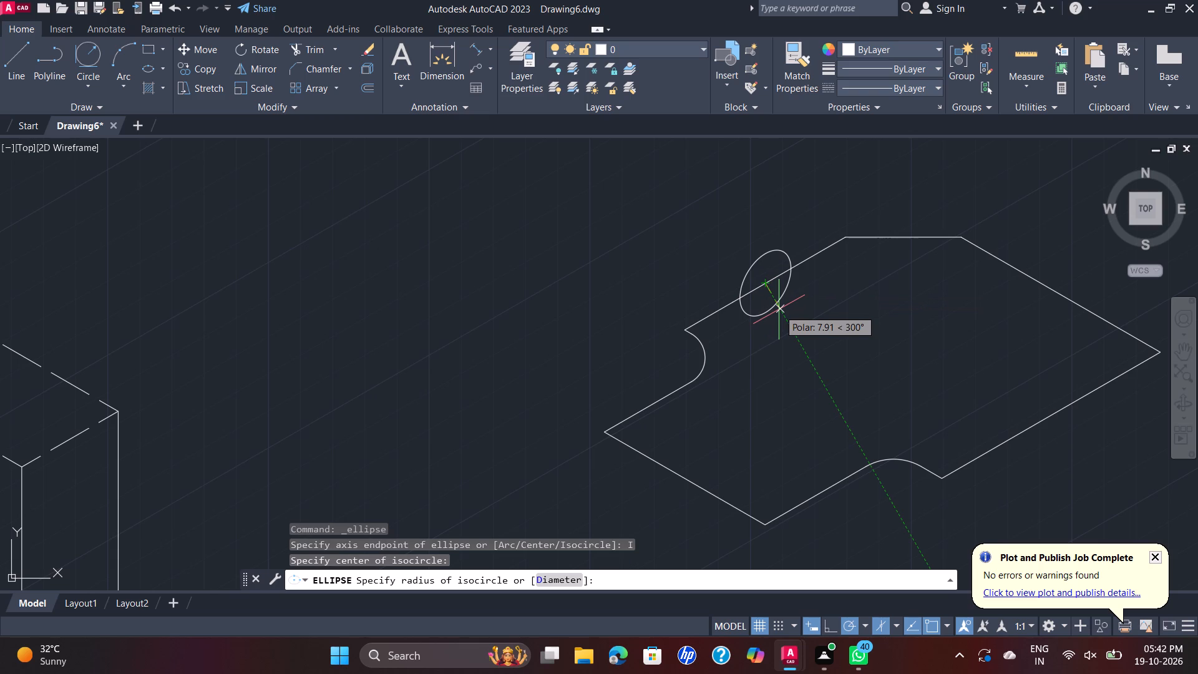
{"action": "key", "text": "d"}
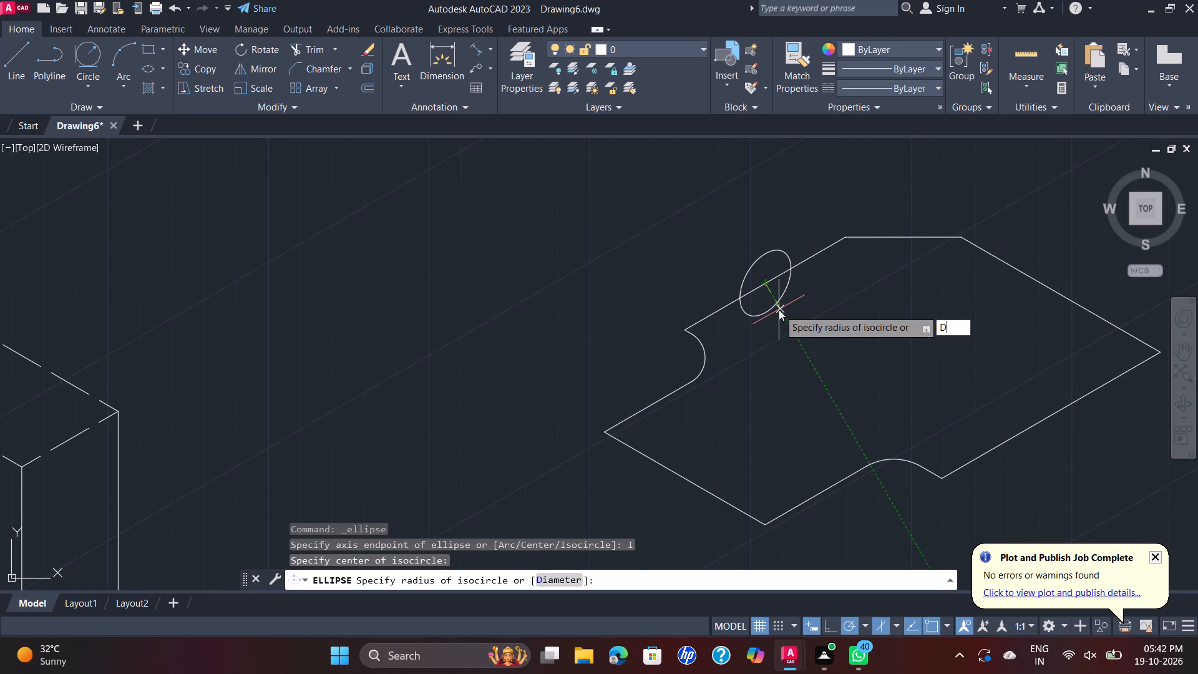
{"action": "key", "text": "Return"}
{"action": "type", "text": "20"}
{"action": "key", "text": "Return"}
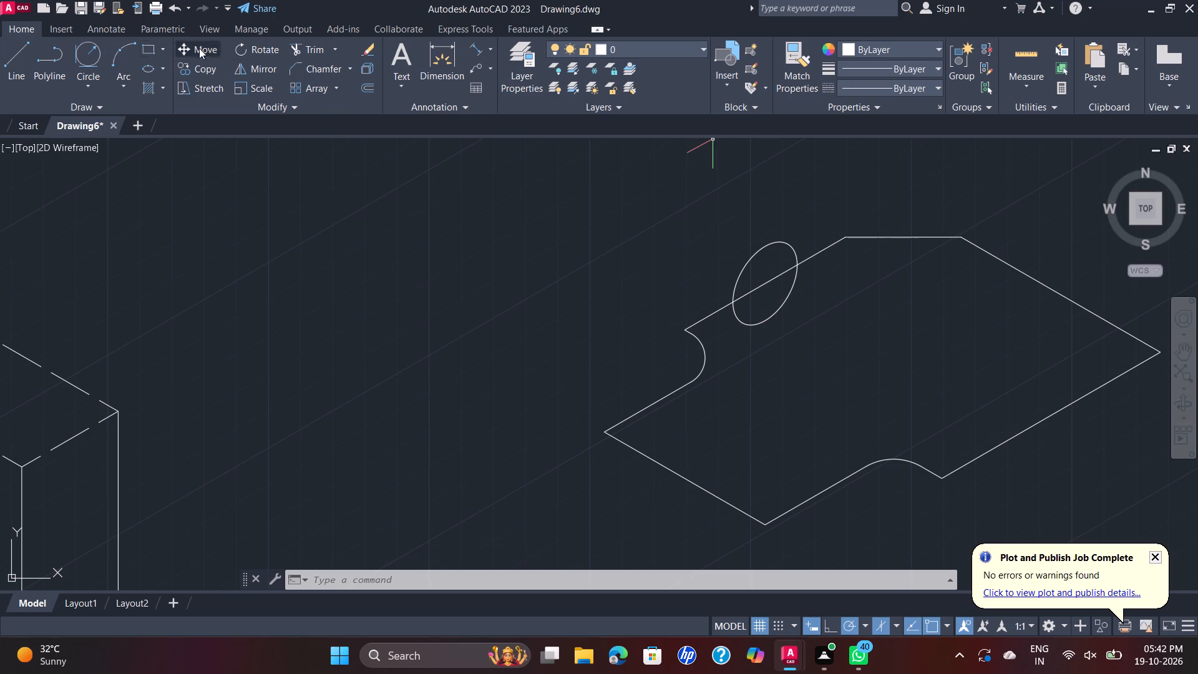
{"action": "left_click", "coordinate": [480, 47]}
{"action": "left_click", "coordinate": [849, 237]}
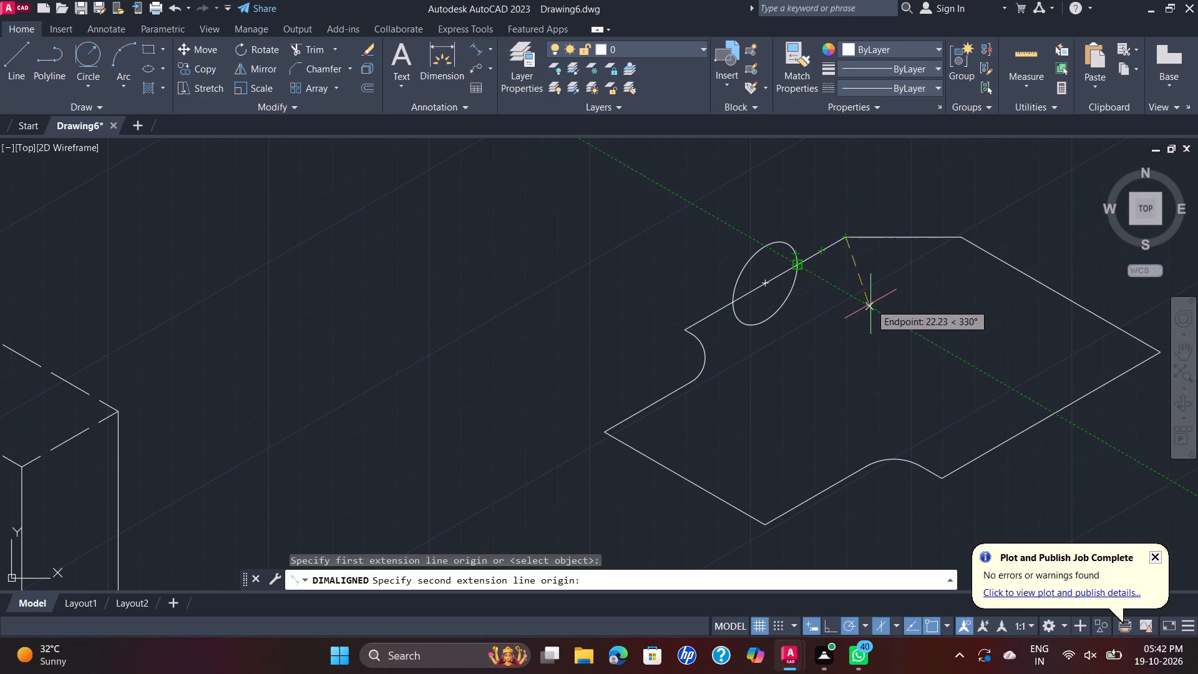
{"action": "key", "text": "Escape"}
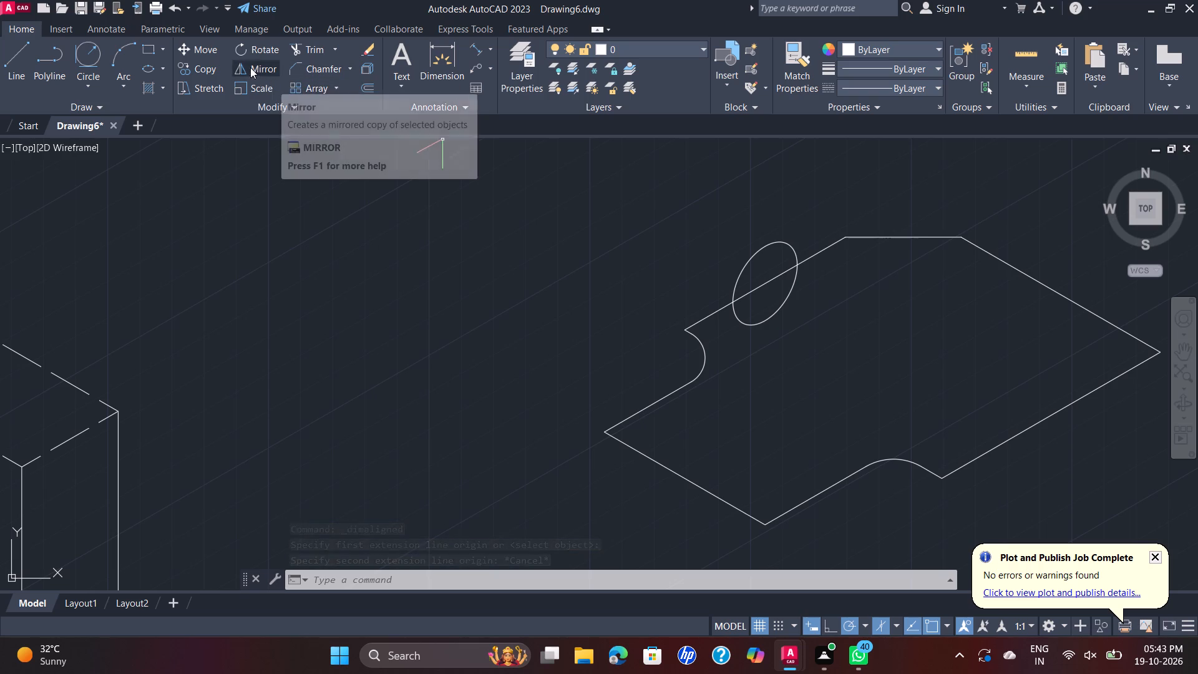
Trim the isocircle's outer half and the edge segment crossing it, leaving an open notch in the outline.
{"action": "left_click", "coordinate": [319, 51]}
{"action": "left_click", "coordinate": [752, 254]}
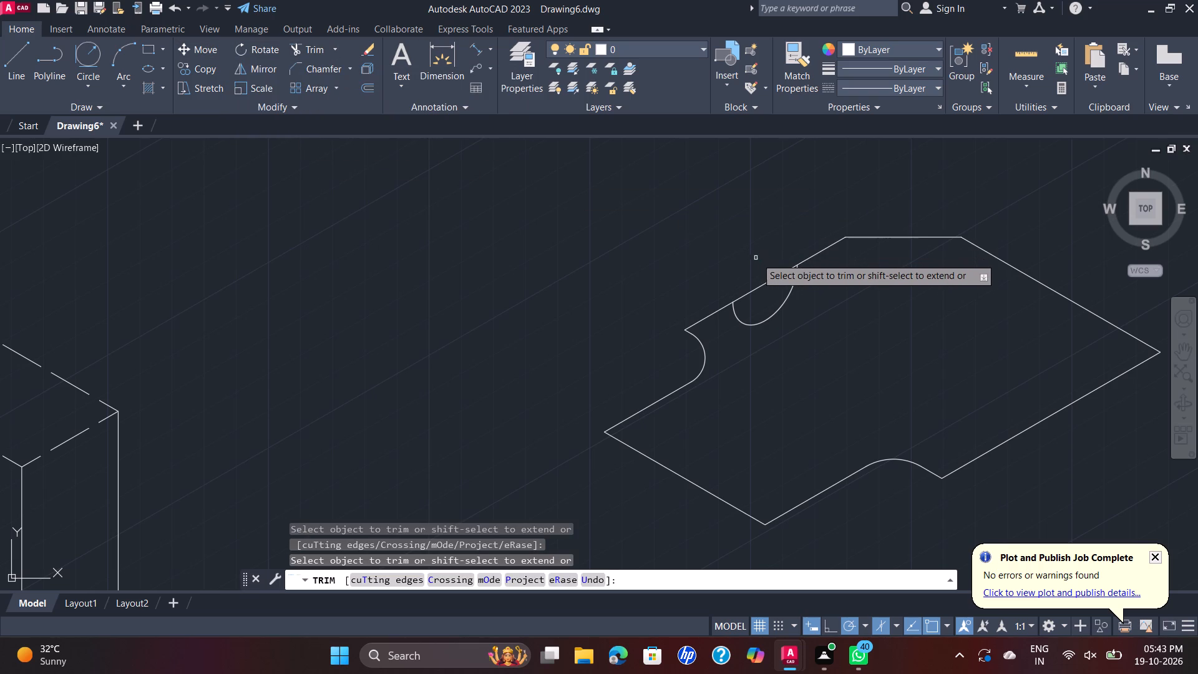
{"action": "left_click", "coordinate": [765, 285]}
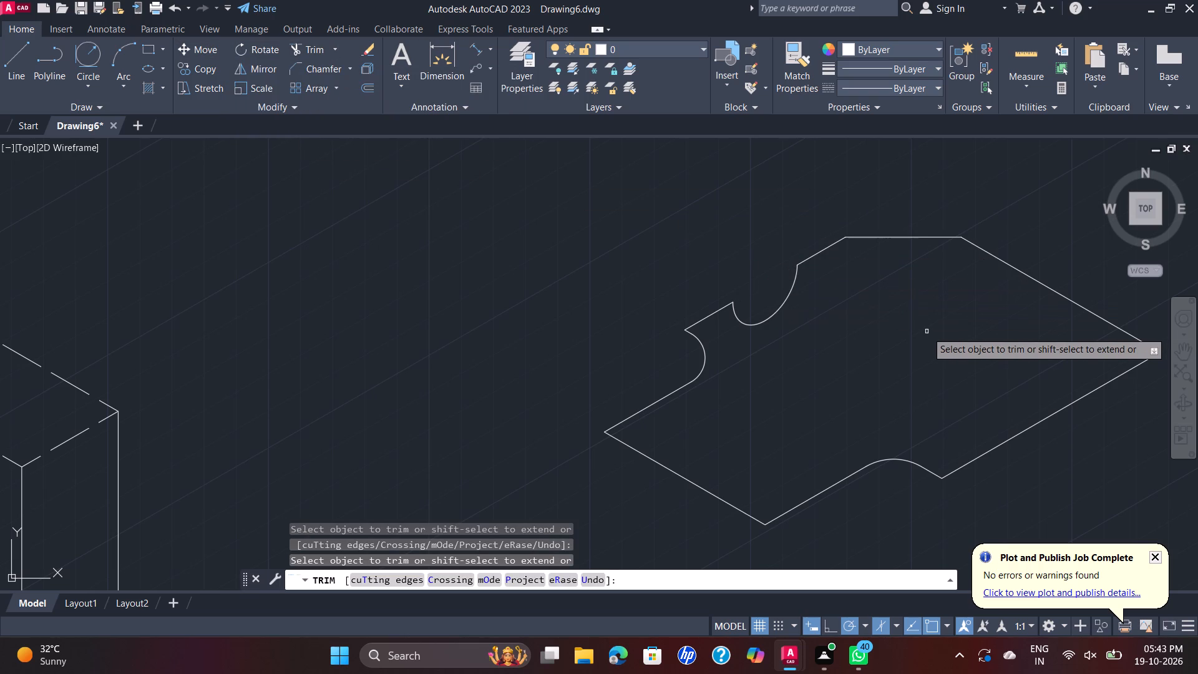
{"action": "key", "text": "Escape"}
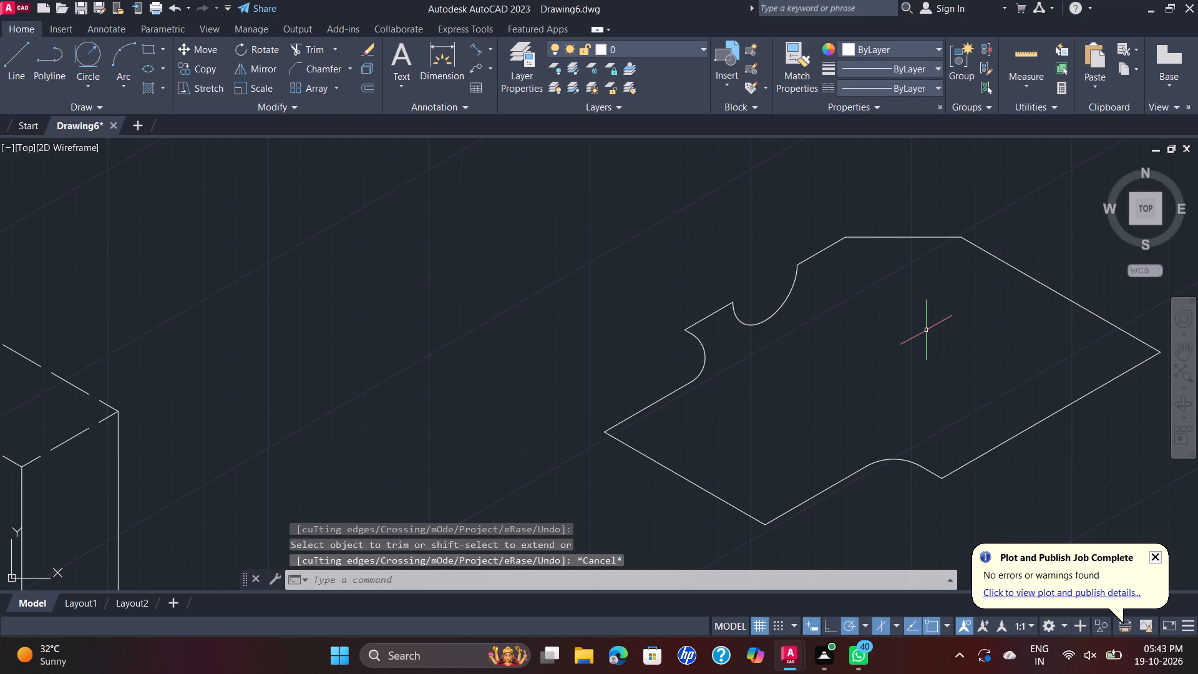
Erase the long straight edge opposite the new notch, between the small fillet arc's short end segment and the outline's far corner.
{"action": "scroll", "coordinate": [926, 330], "scroll_direction": "down", "scroll_amount": 1}
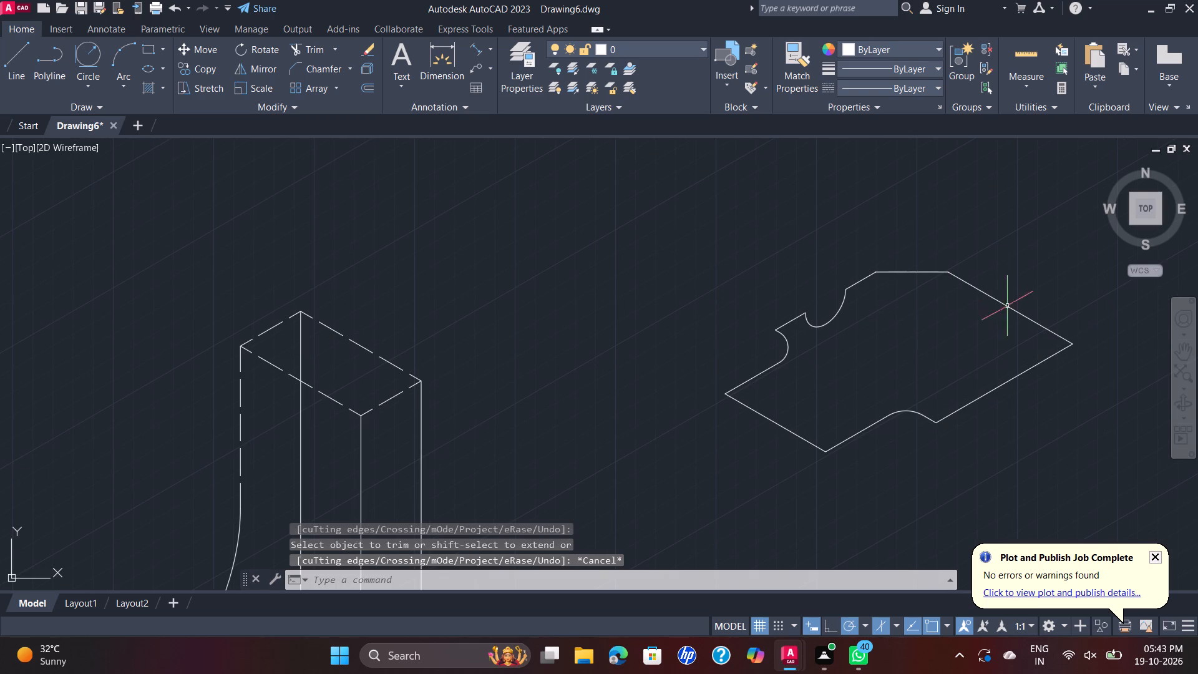
{"action": "left_click", "coordinate": [1036, 365]}
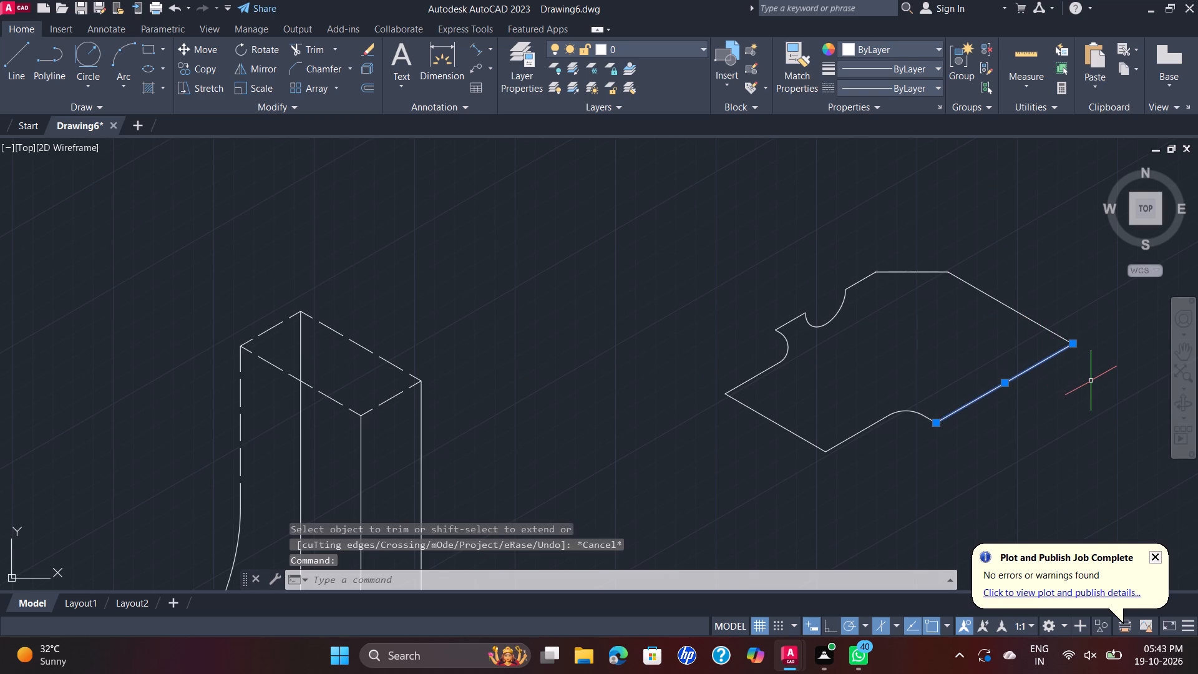
{"action": "key", "text": "Home"}
{"action": "key", "text": "Delete"}
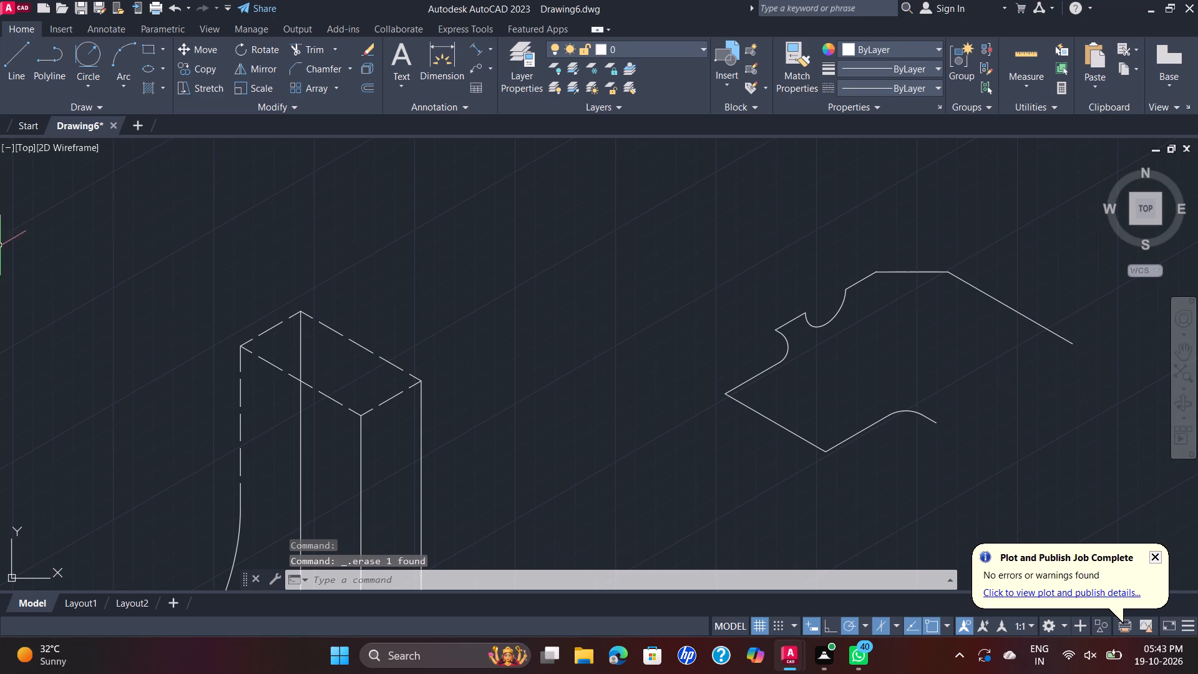
From the outline's far corner, draw consecutive line segments of 18 and 10 units along 210° toward the fillet arc.
{"action": "left_click", "coordinate": [13, 72]}
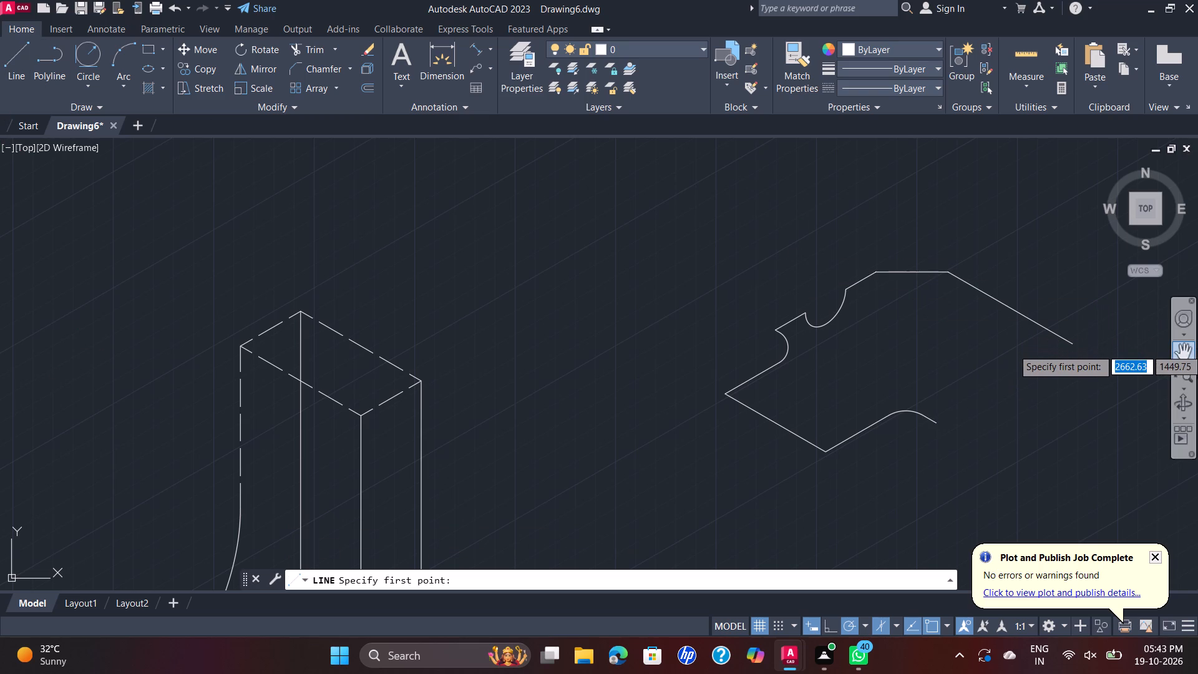
{"action": "scroll", "coordinate": [1064, 348], "scroll_direction": "down", "scroll_amount": 1}
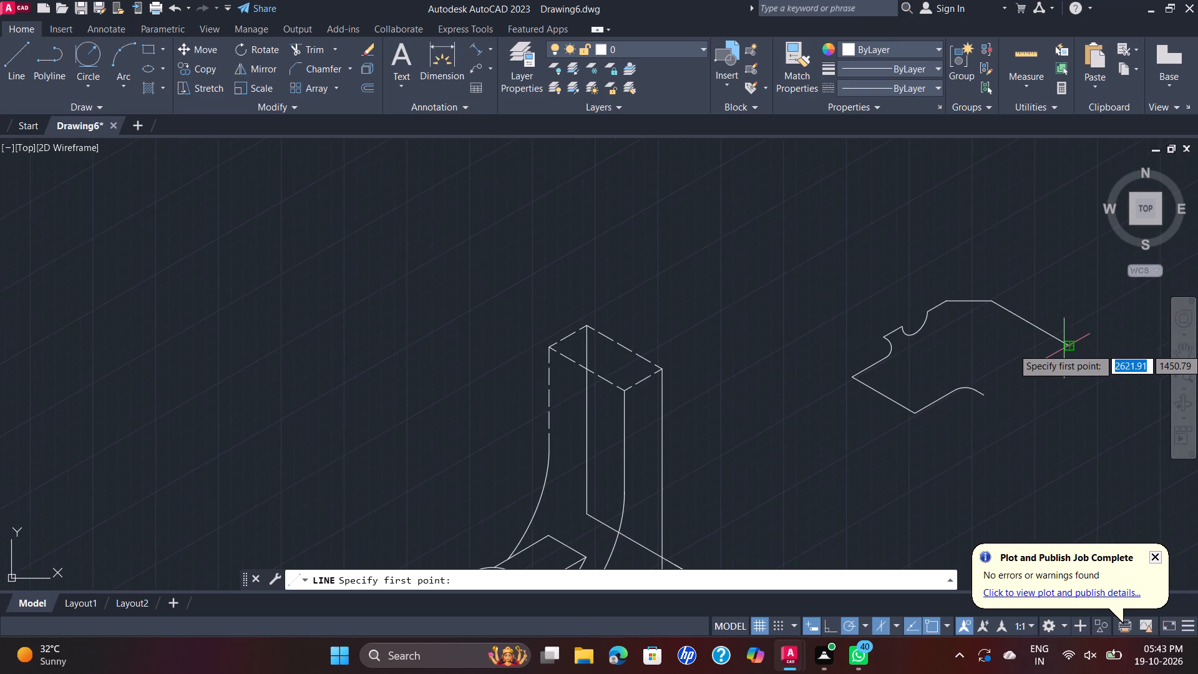
{"action": "middle_click_drag", "start_coordinate": [1064, 348], "coordinate": [943, 344]}
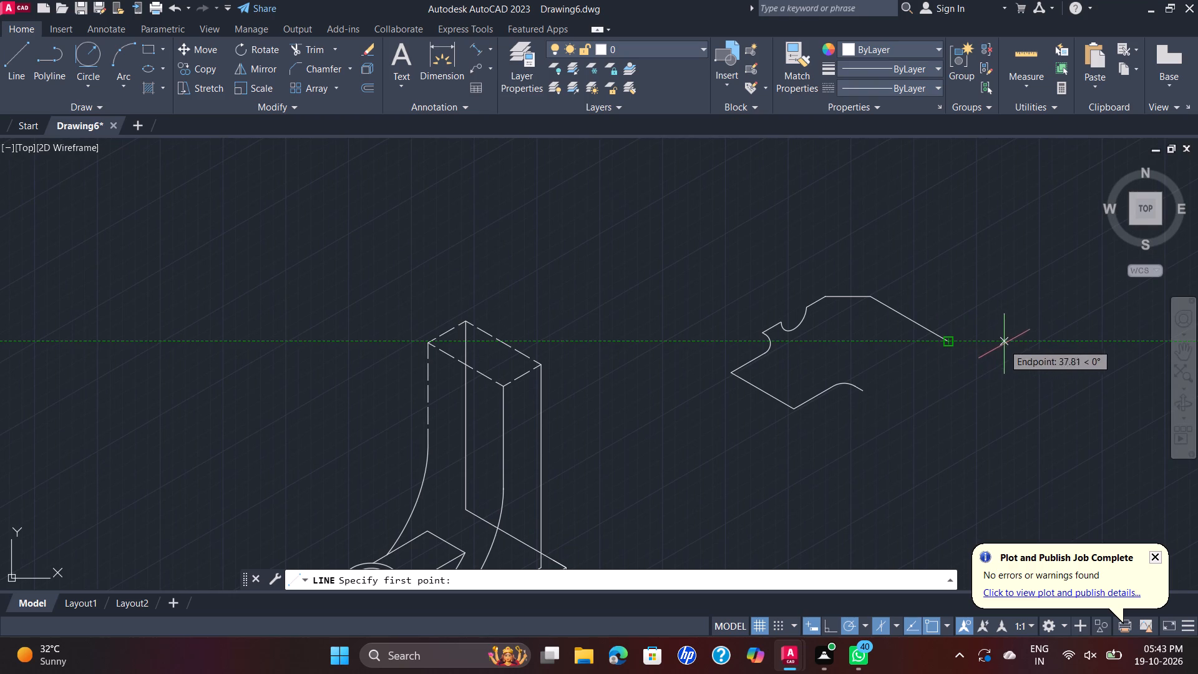
{"action": "left_click", "coordinate": [946, 344]}
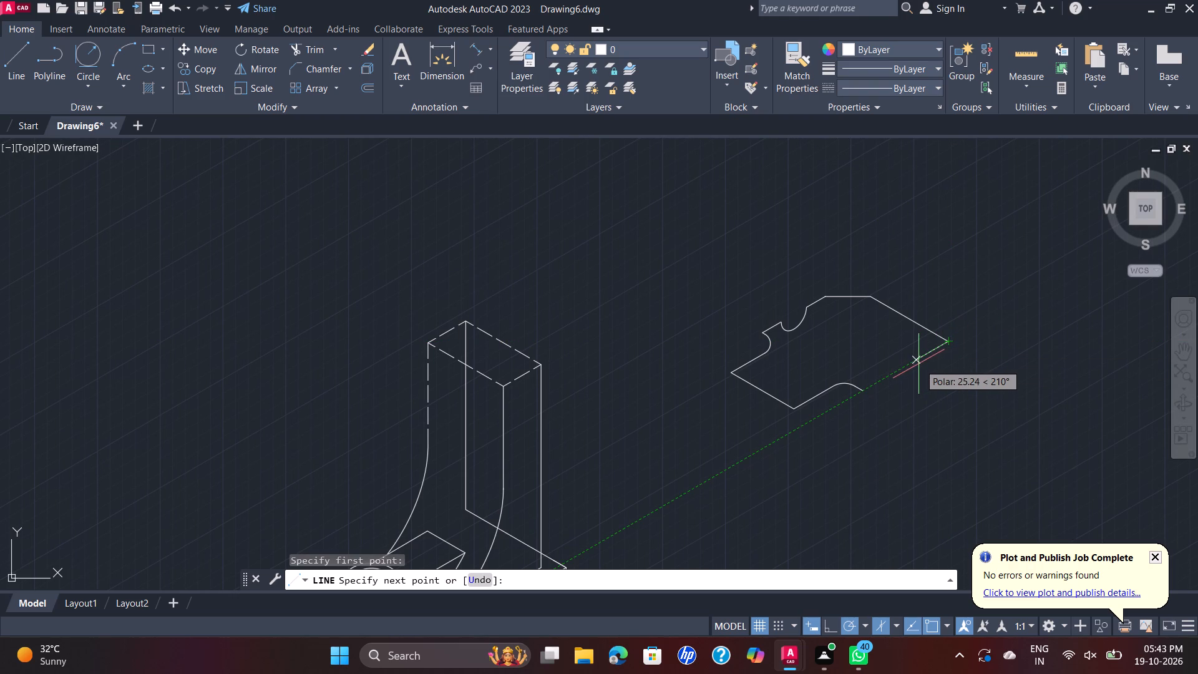
{"action": "type", "text": "18"}
{"action": "key", "text": "Return"}
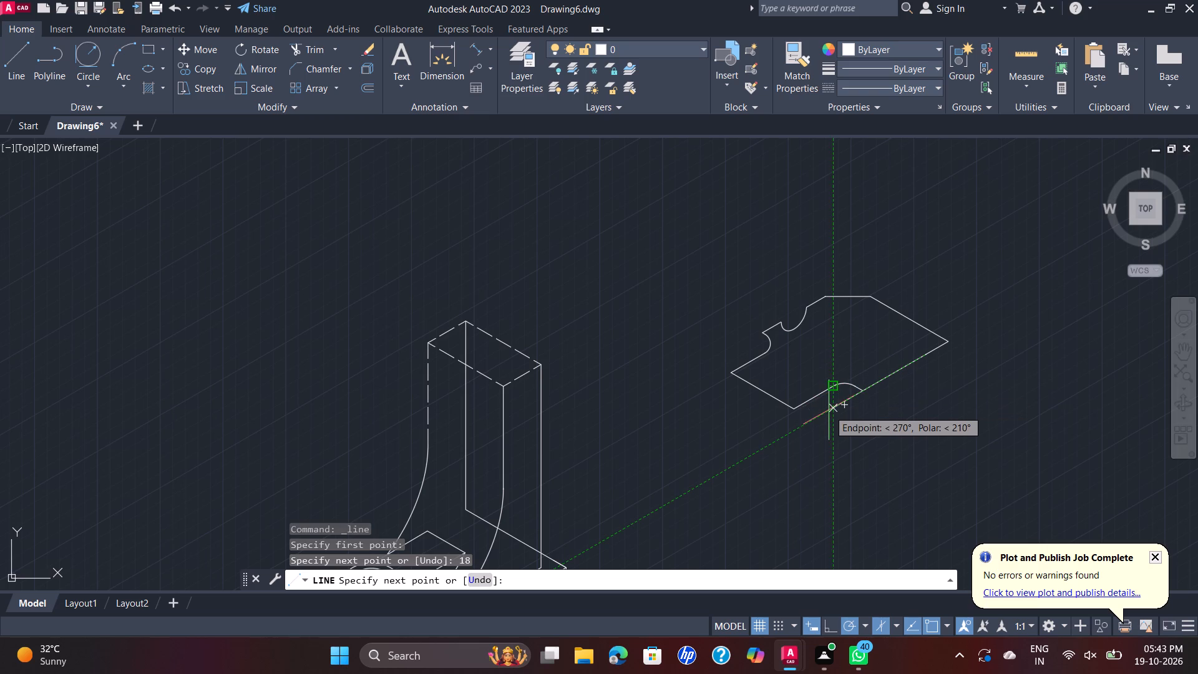
{"action": "type", "text": "10"}
{"action": "key", "text": "Return"}
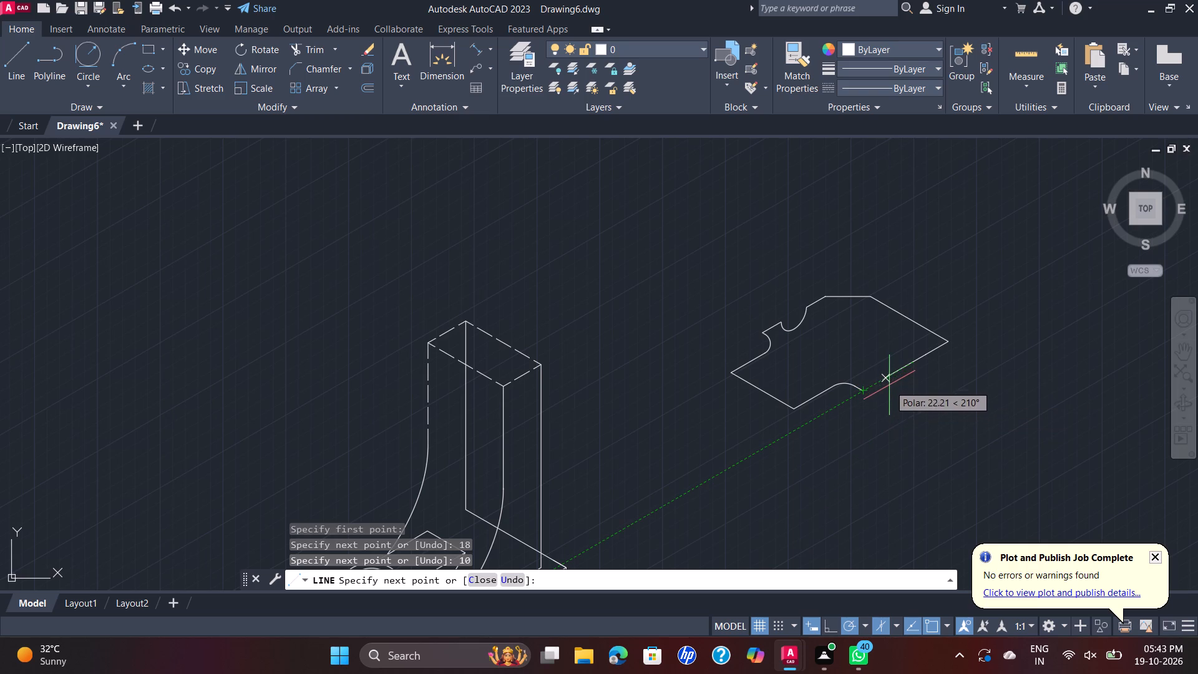
{"action": "key", "text": "Escape"}
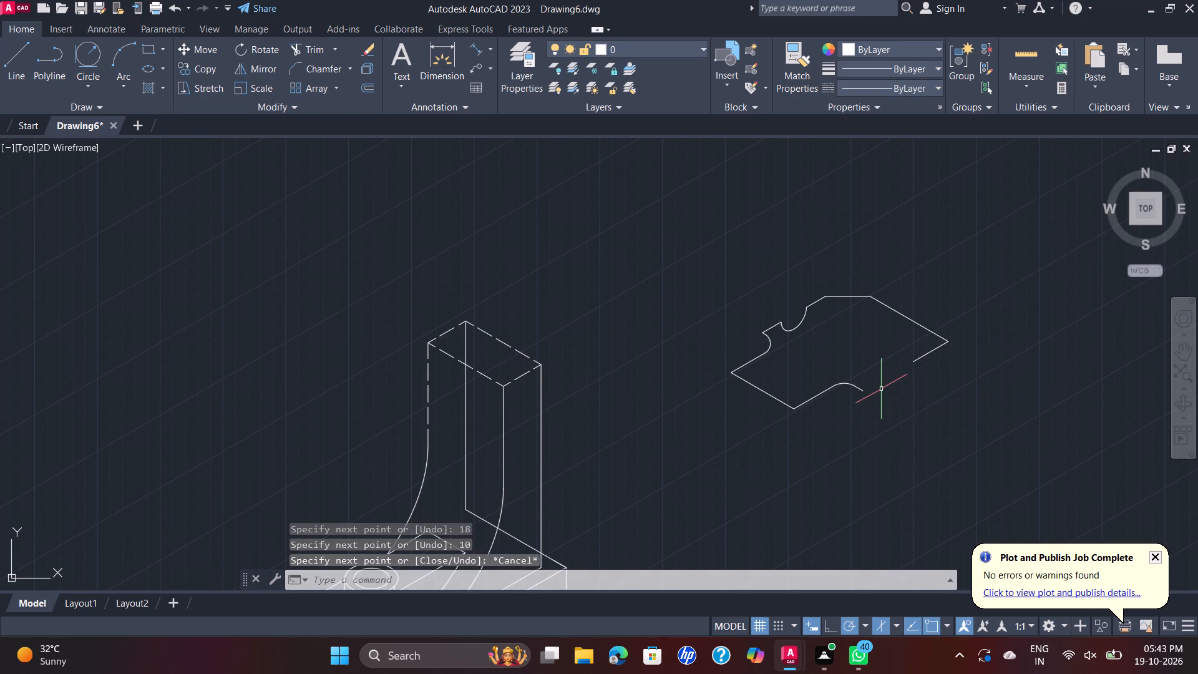
From the open end of the fillet arc's short segment, draw a 15-unit line along 30° toward the far corner.
{"action": "key", "text": "space"}
{"action": "left_click", "coordinate": [861, 389]}
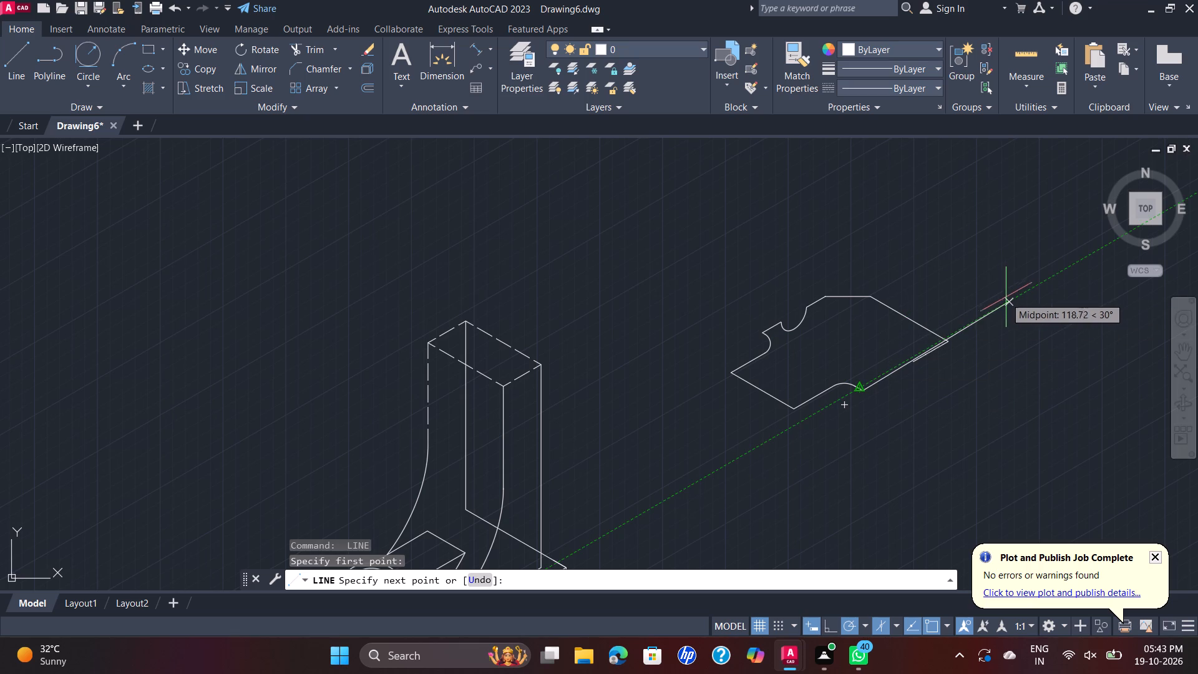
{"action": "type", "text": "10"}
{"action": "key", "text": "Return"}
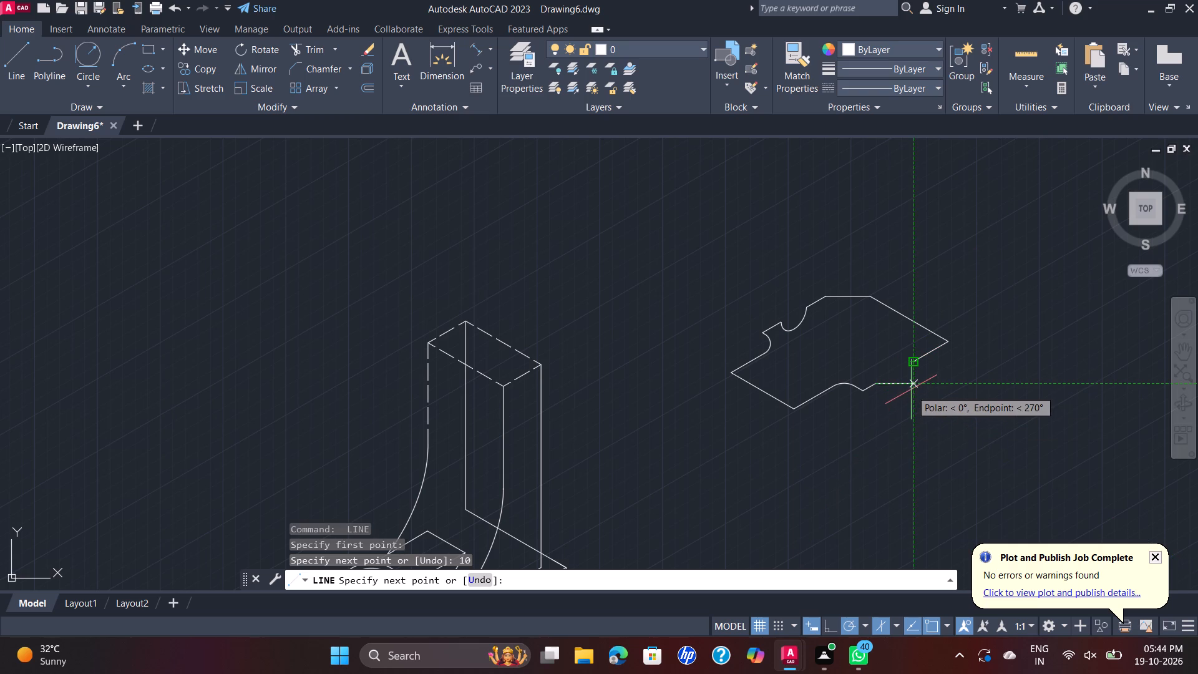
{"action": "key", "text": "ctrl+z"}
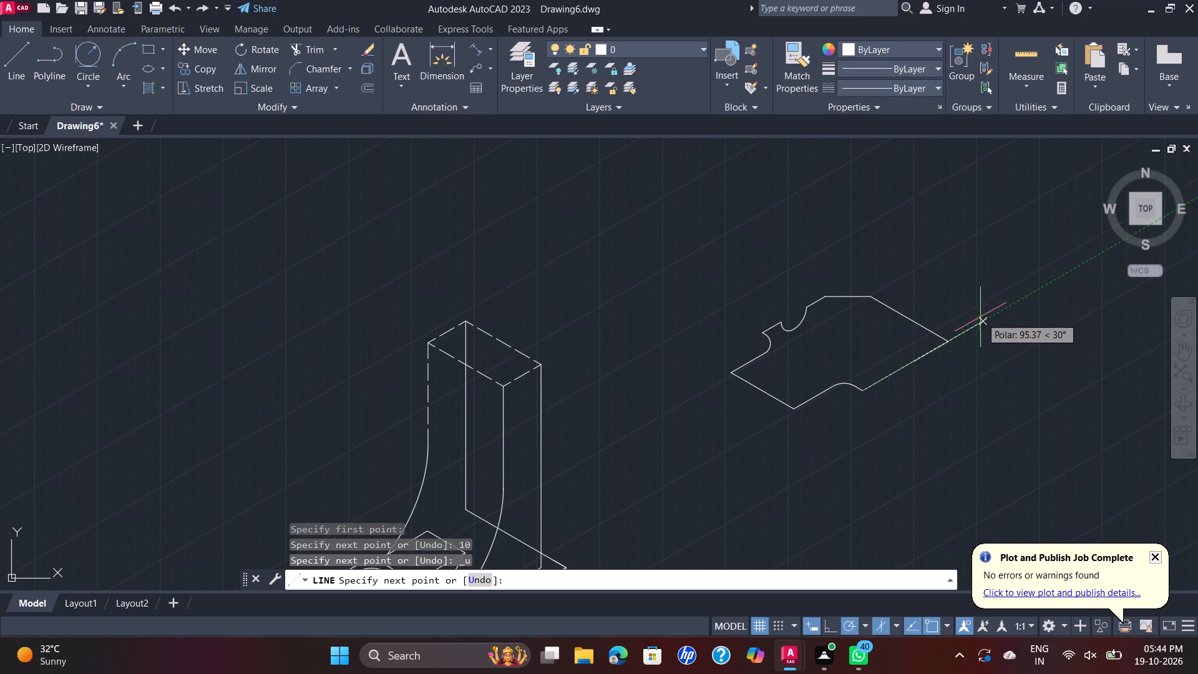
{"action": "type", "text": "15"}
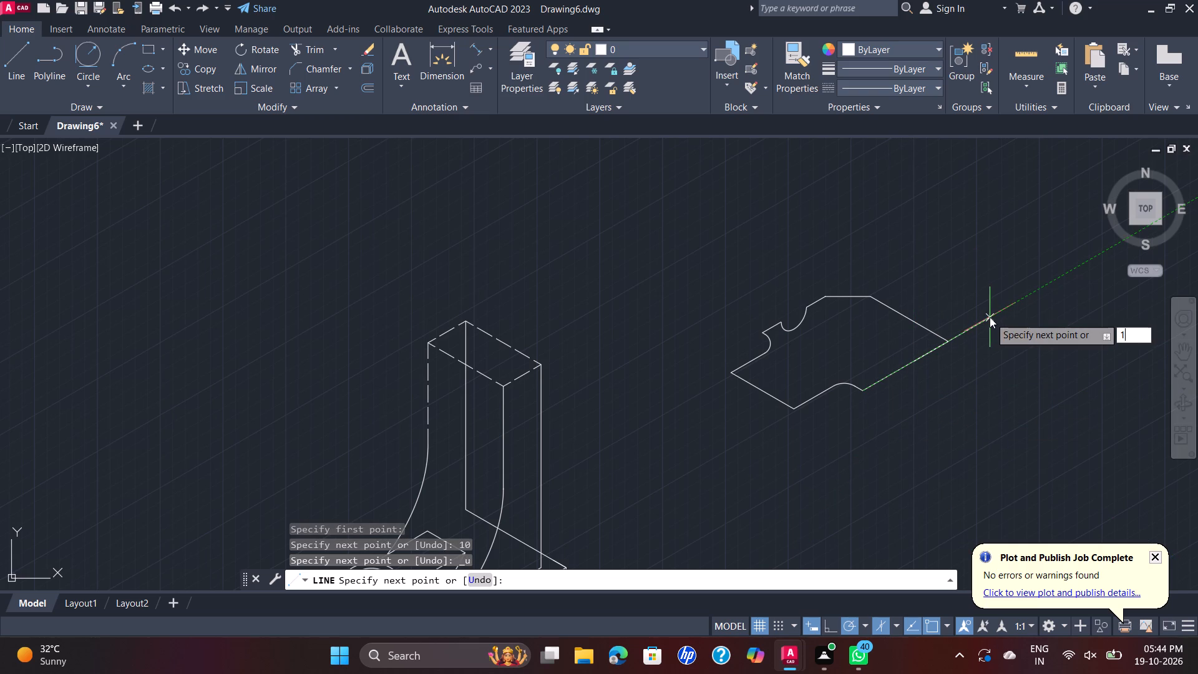
{"action": "key", "text": "Return"}
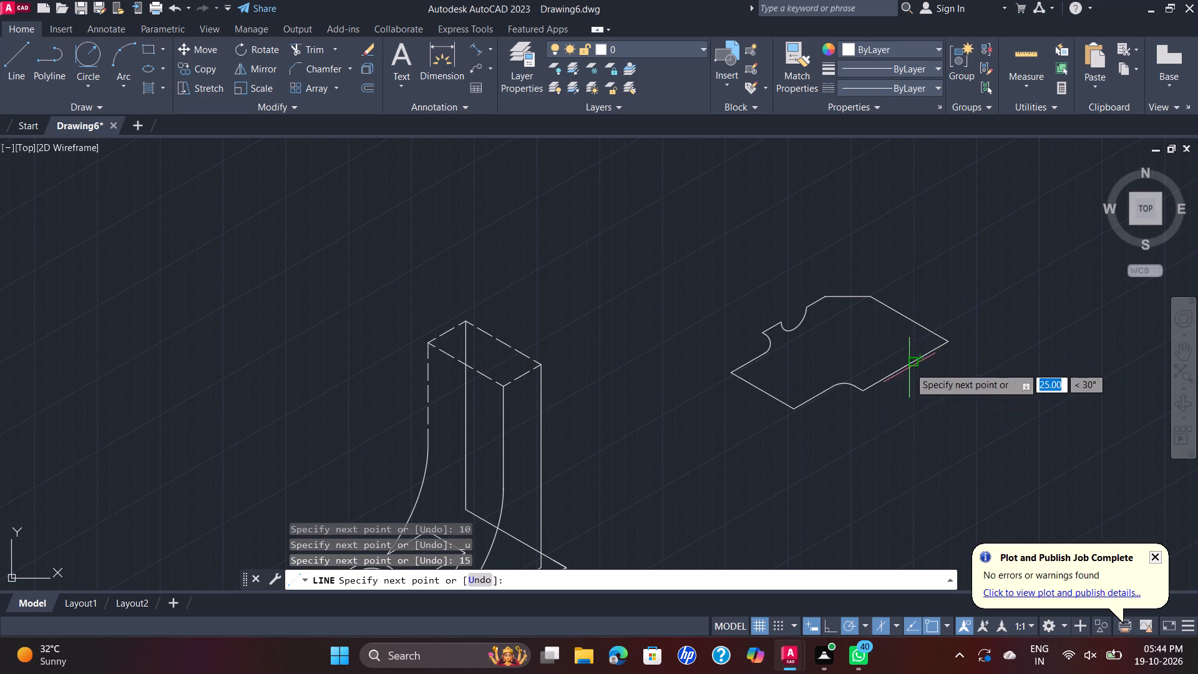
{"action": "scroll", "coordinate": [909, 367], "scroll_direction": "up", "scroll_amount": 2}
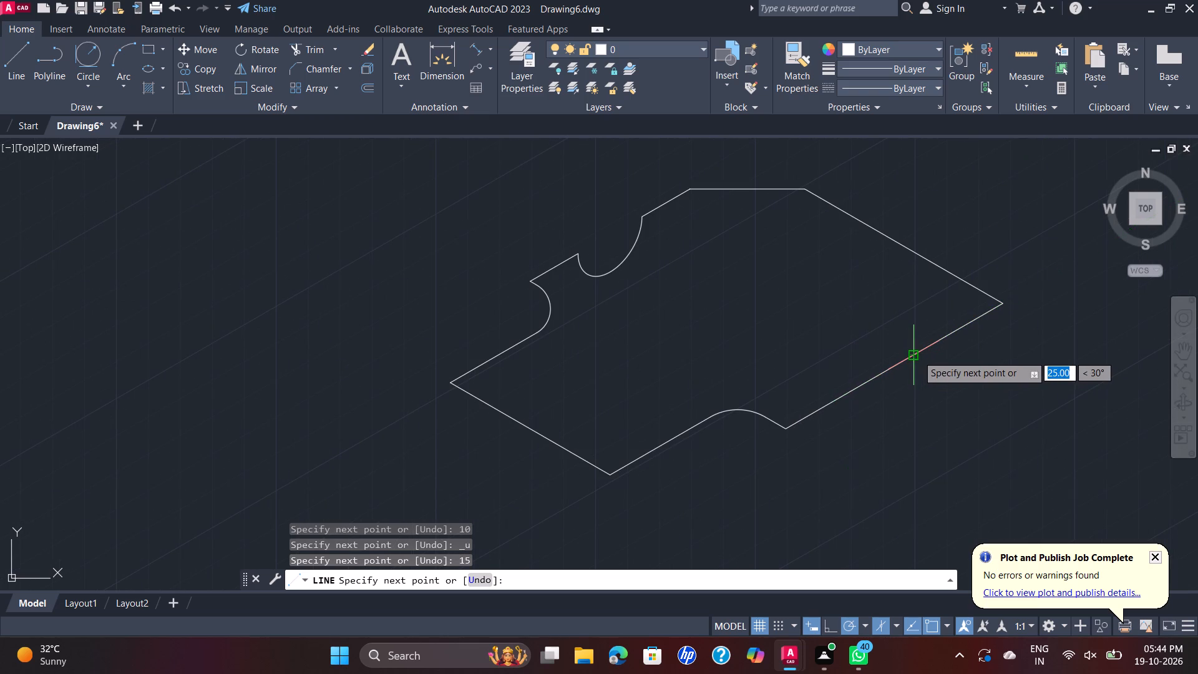
{"action": "scroll", "coordinate": [917, 353], "scroll_direction": "up", "scroll_amount": 2}
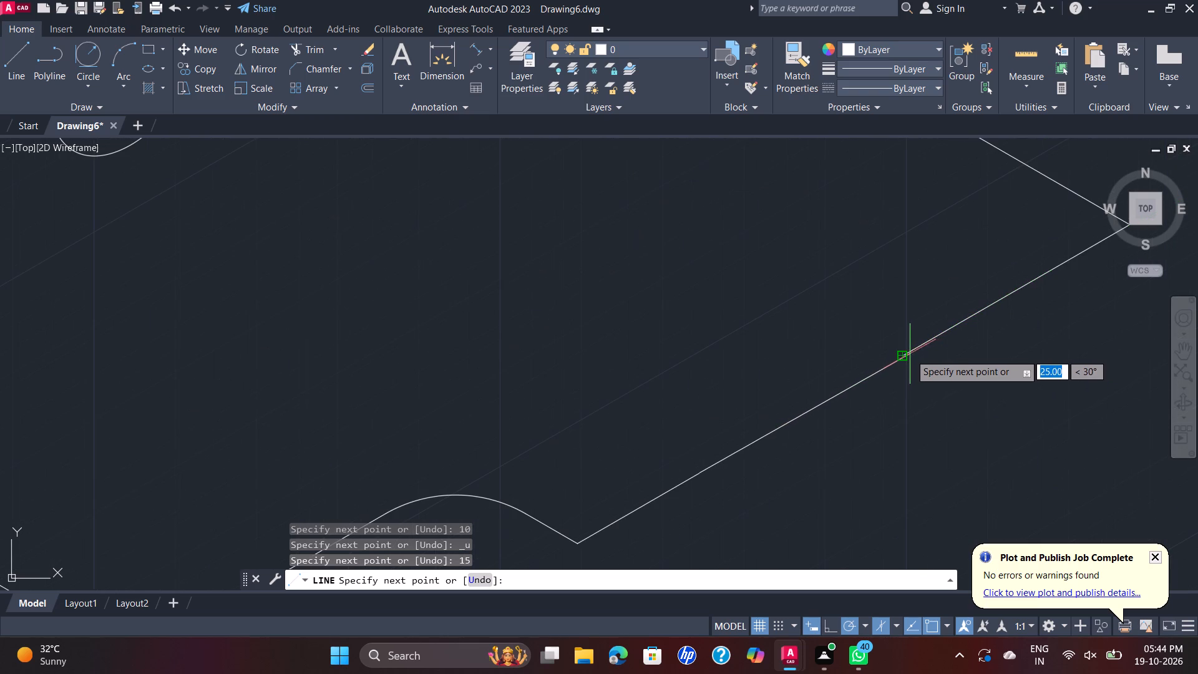
{"action": "scroll", "coordinate": [906, 354], "scroll_direction": "down", "scroll_amount": 1}
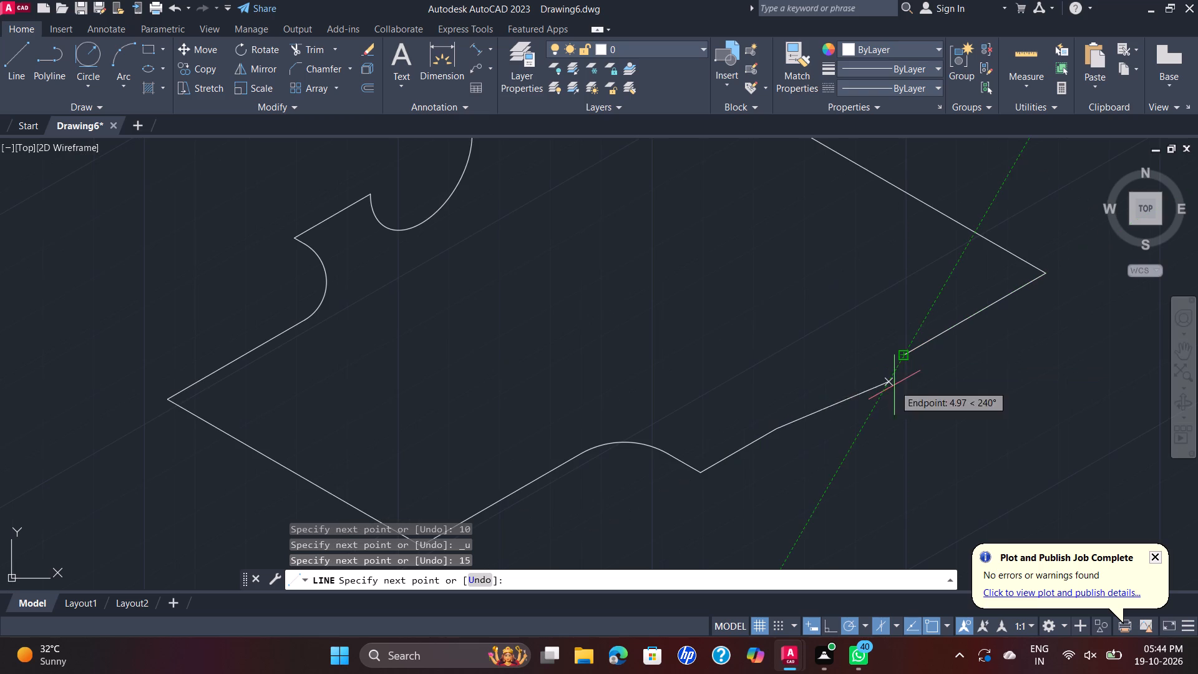
{"action": "key", "text": "Escape"}
Erase the 10-unit segment that extends the 18-unit segment from the far corner.
{"action": "left_click", "coordinate": [923, 343]}
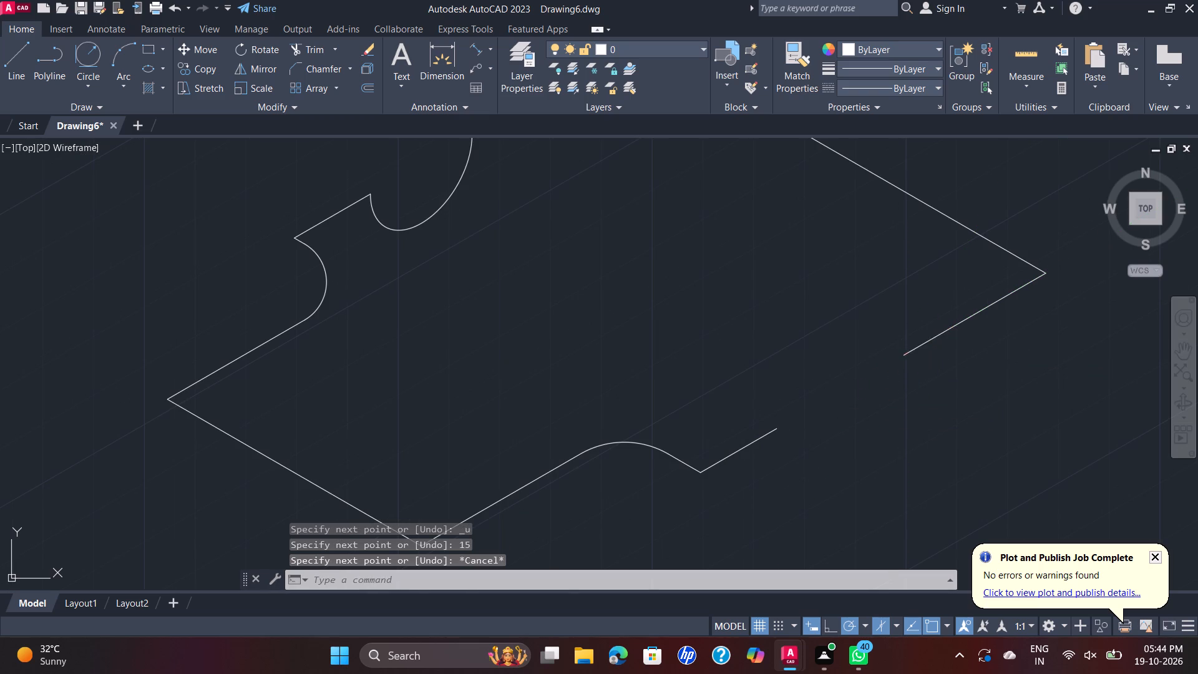
{"action": "key", "text": "Delete"}
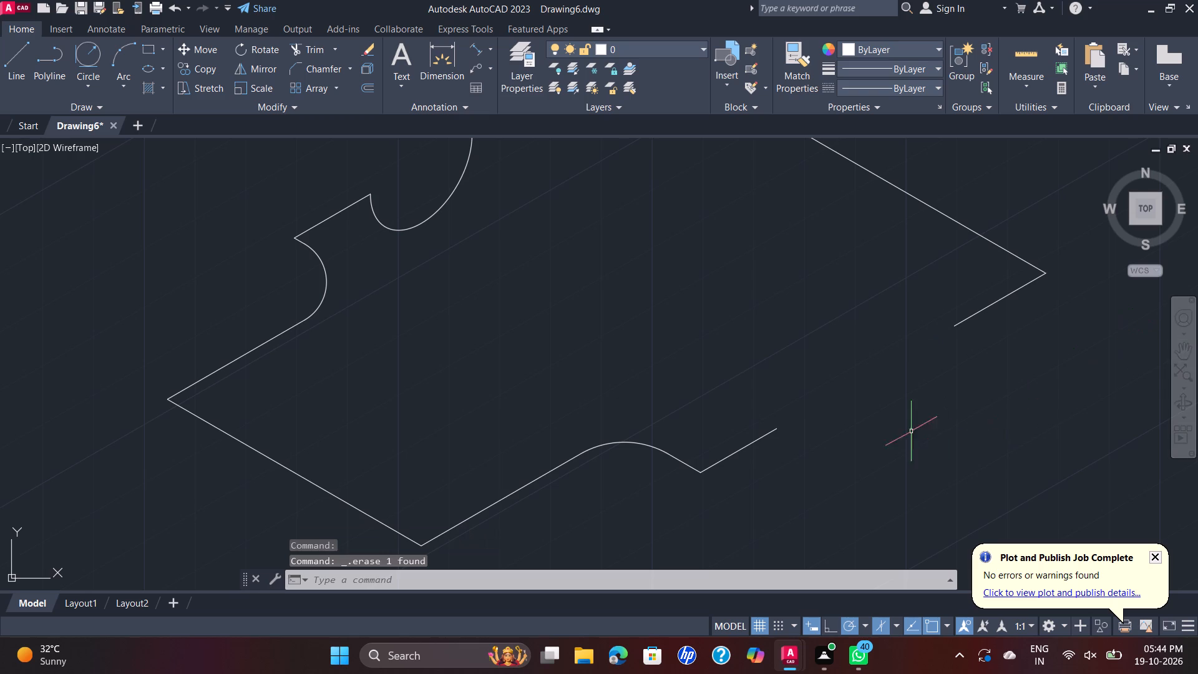
{"action": "key", "text": "space"}
{"action": "key", "text": "Escape"}
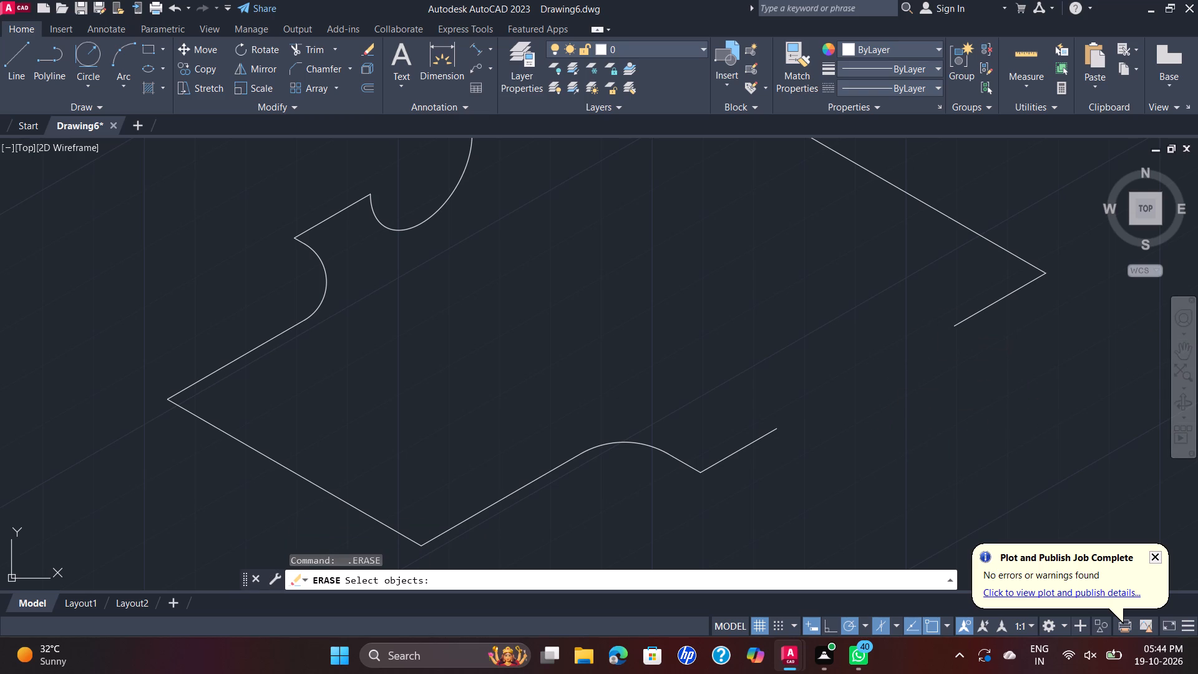
From the open end of the 18-unit segment at the outline's far corner, draw a 15-unit line along 210° toward the fillet arc.
{"action": "key", "text": "l"}
{"action": "key", "text": "Return"}
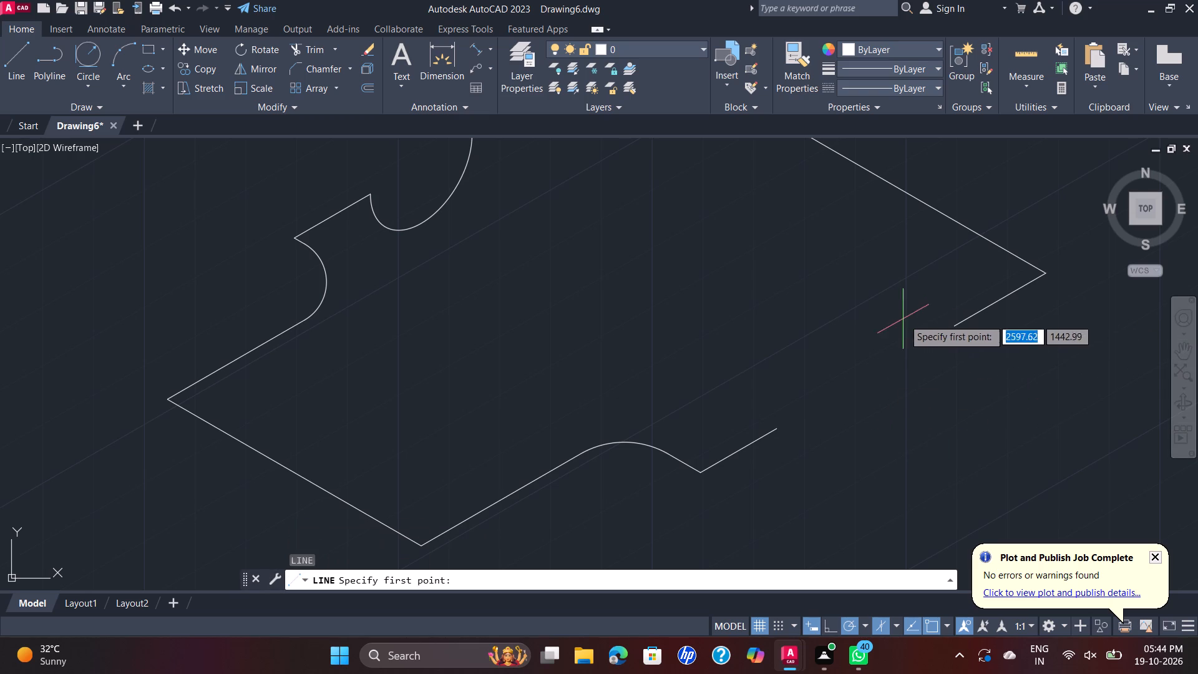
{"action": "left_click", "coordinate": [958, 323]}
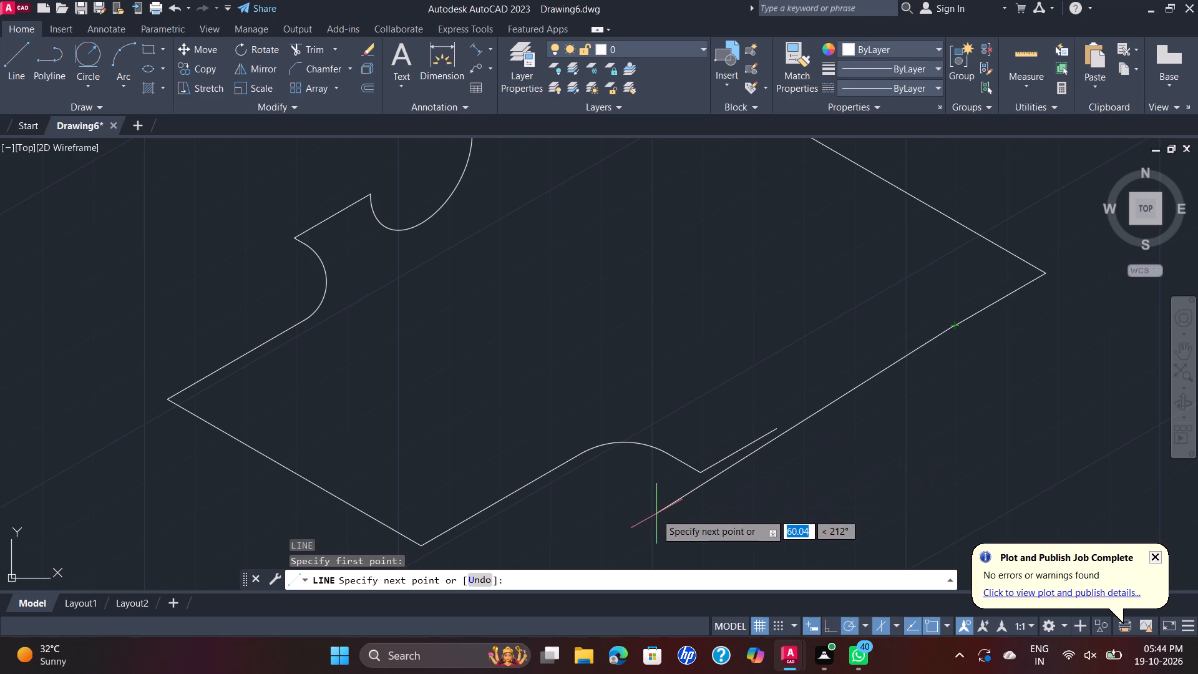
{"action": "type", "text": "10"}
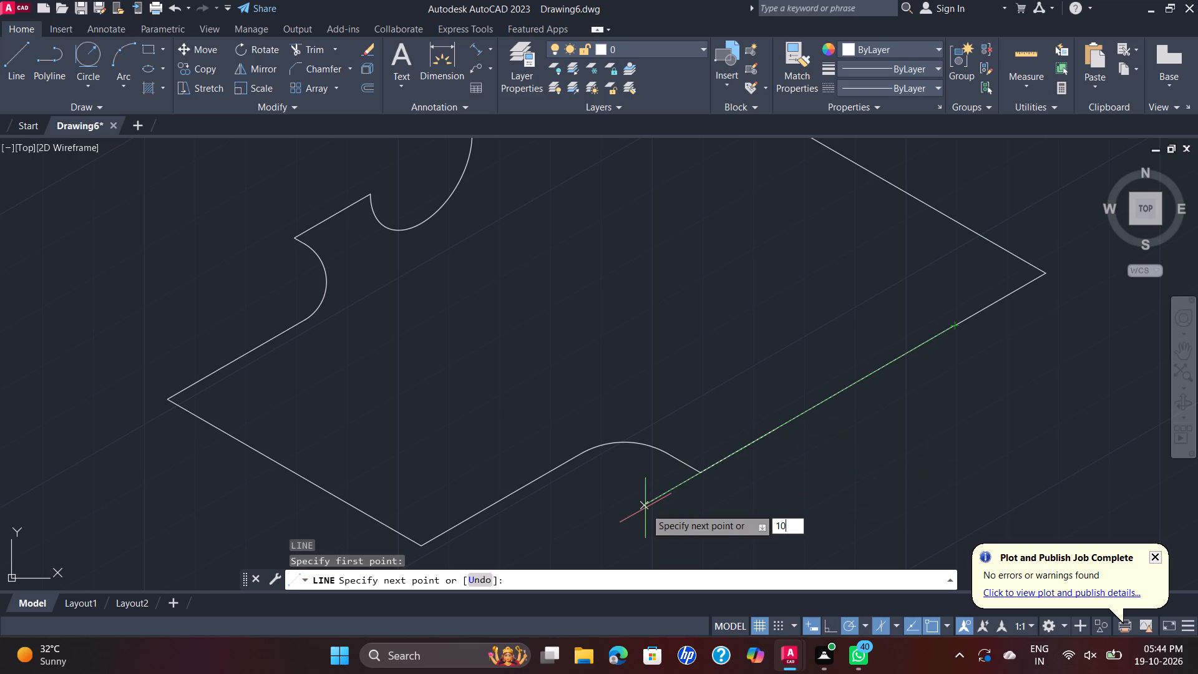
{"action": "key", "text": "Return"}
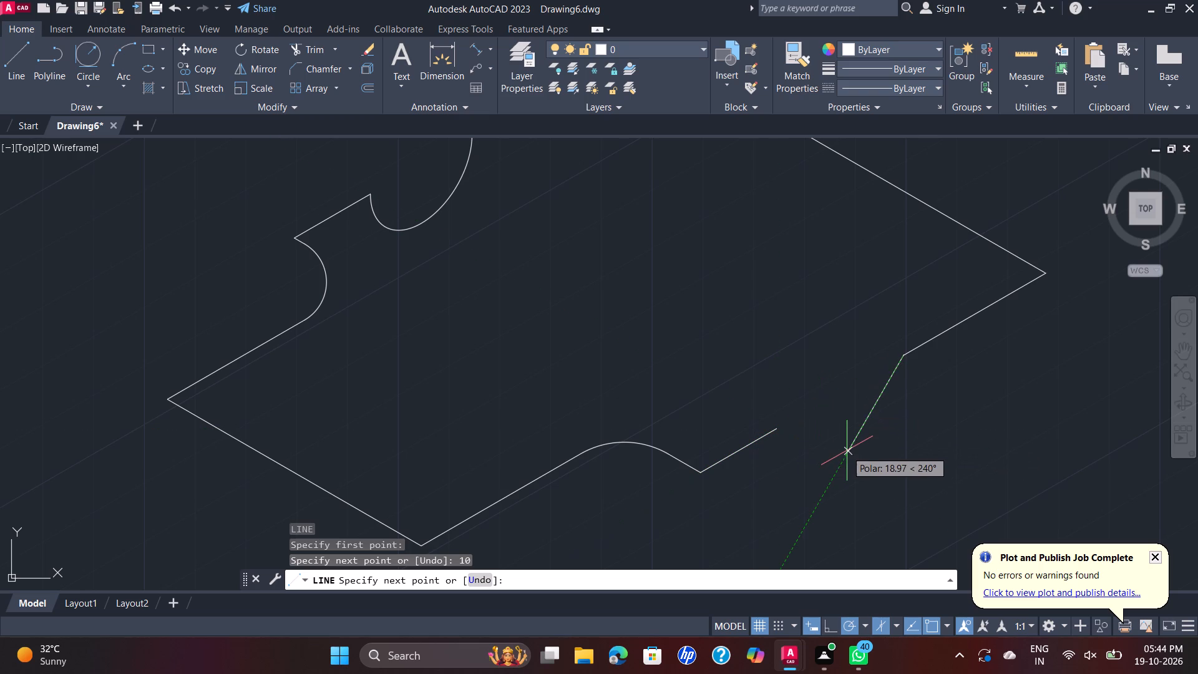
{"action": "key", "text": "ctrl+z"}
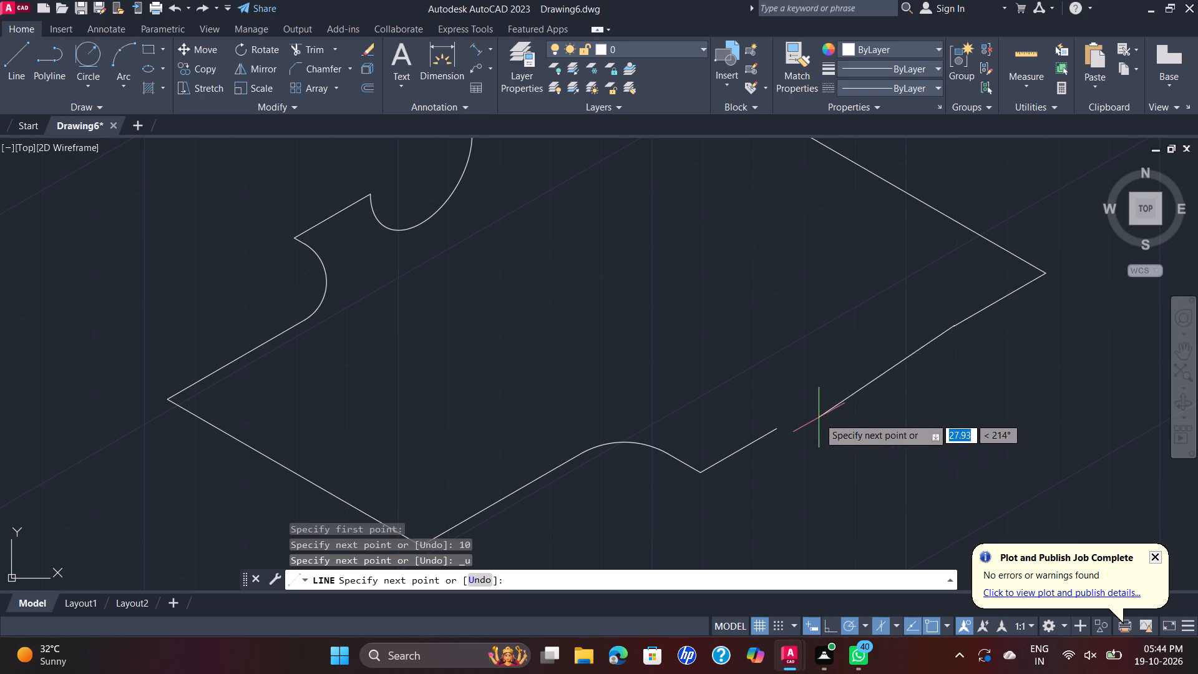
{"action": "type", "text": "15"}
{"action": "key", "text": "Return"}
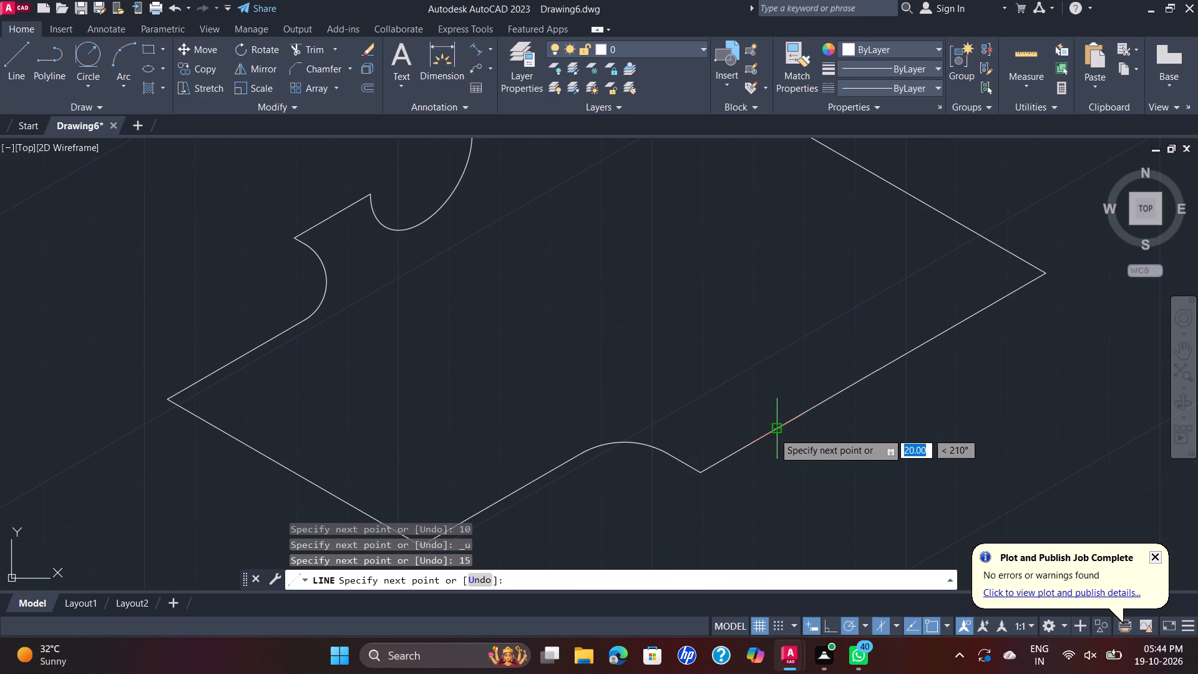
{"action": "key", "text": "Escape"}
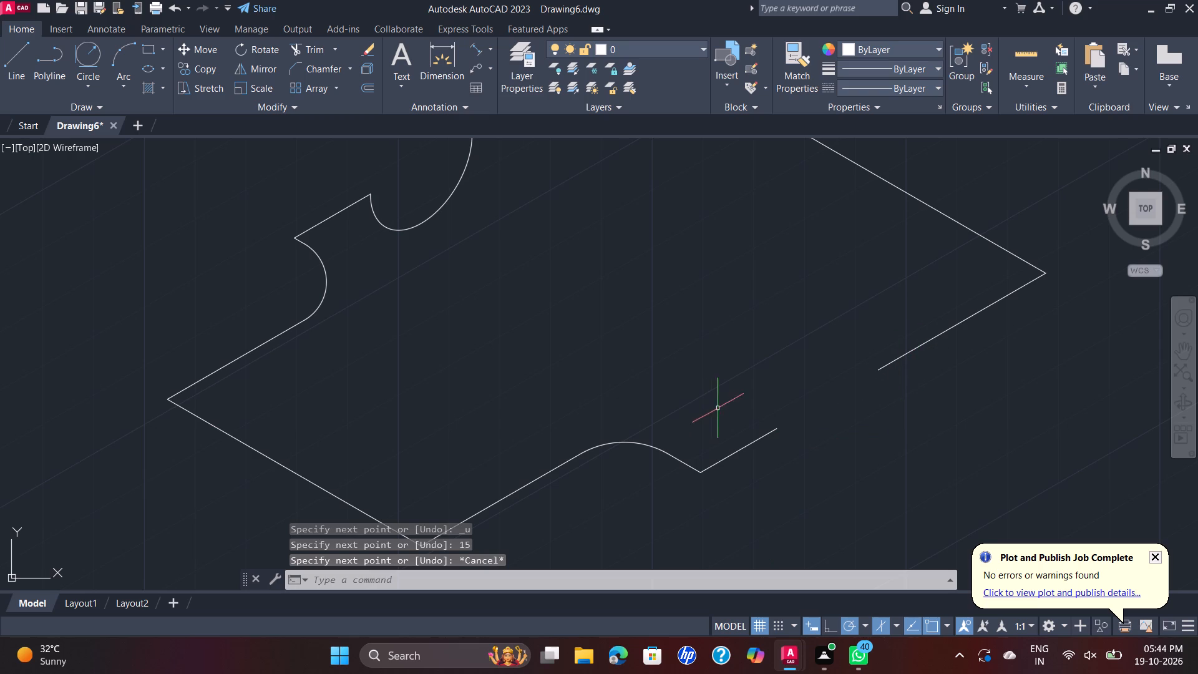
Close the gap in the long edge with a 20-unit line along 210° between the open ends of the two 15-unit segments.
{"action": "key", "text": "space"}
{"action": "left_click", "coordinate": [876, 373]}
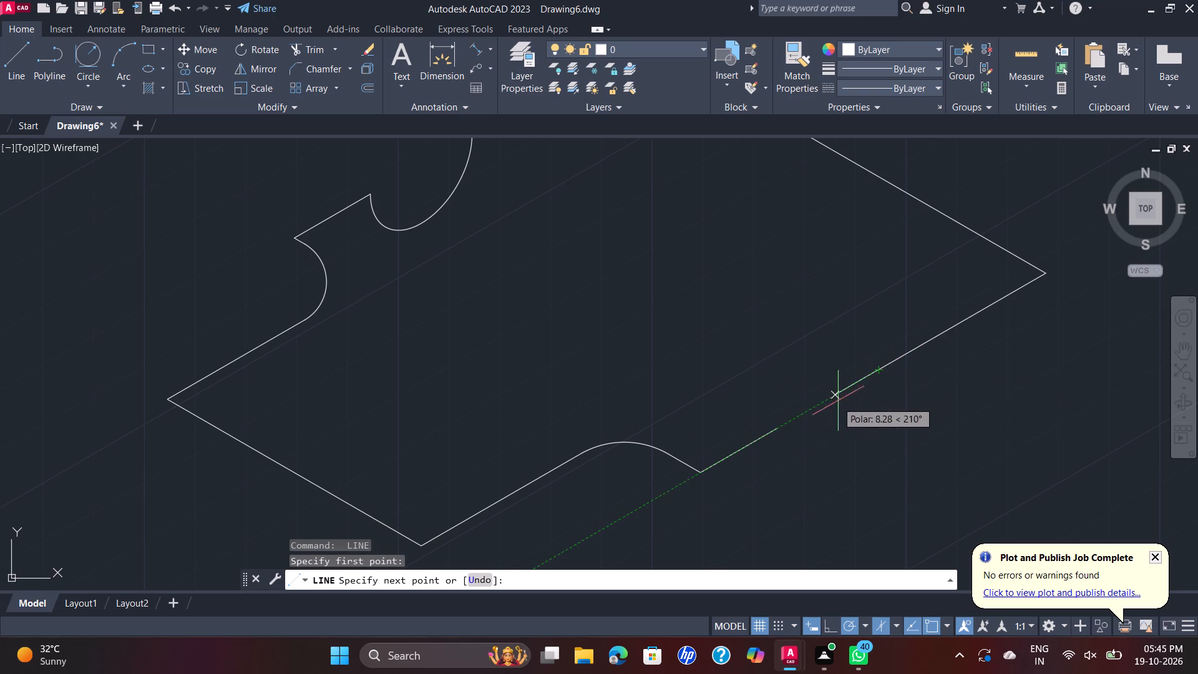
{"action": "left_click", "coordinate": [776, 427]}
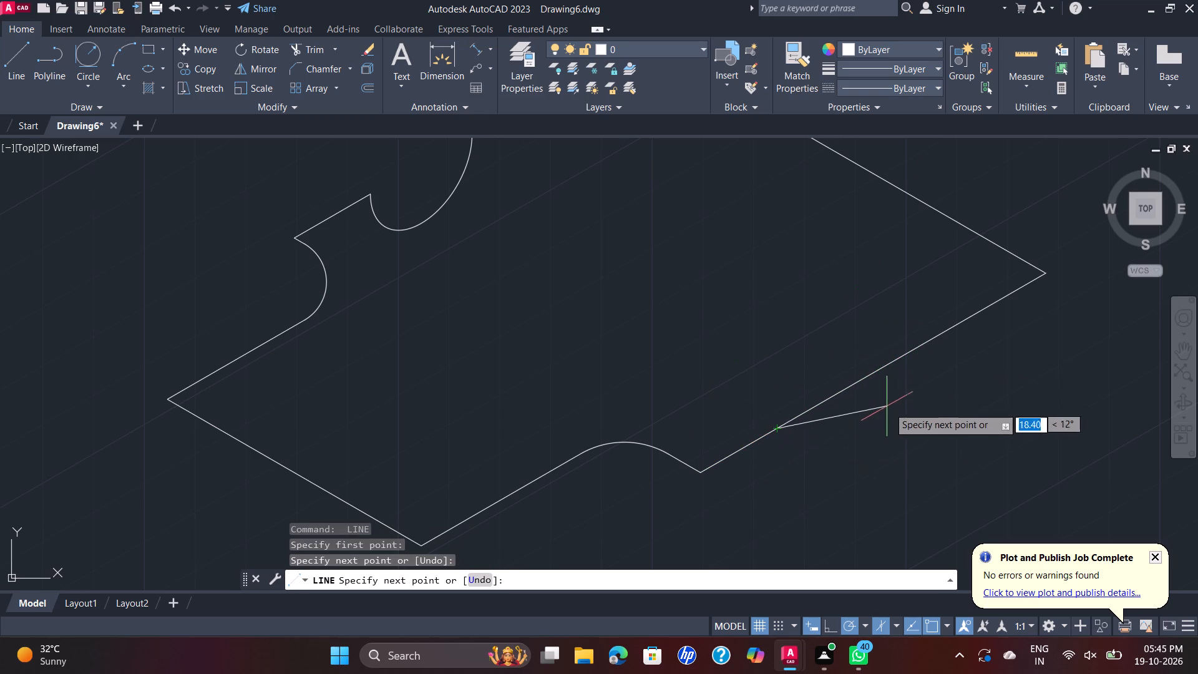
{"action": "key", "text": "grave"}
{"action": "key", "text": "Escape"}
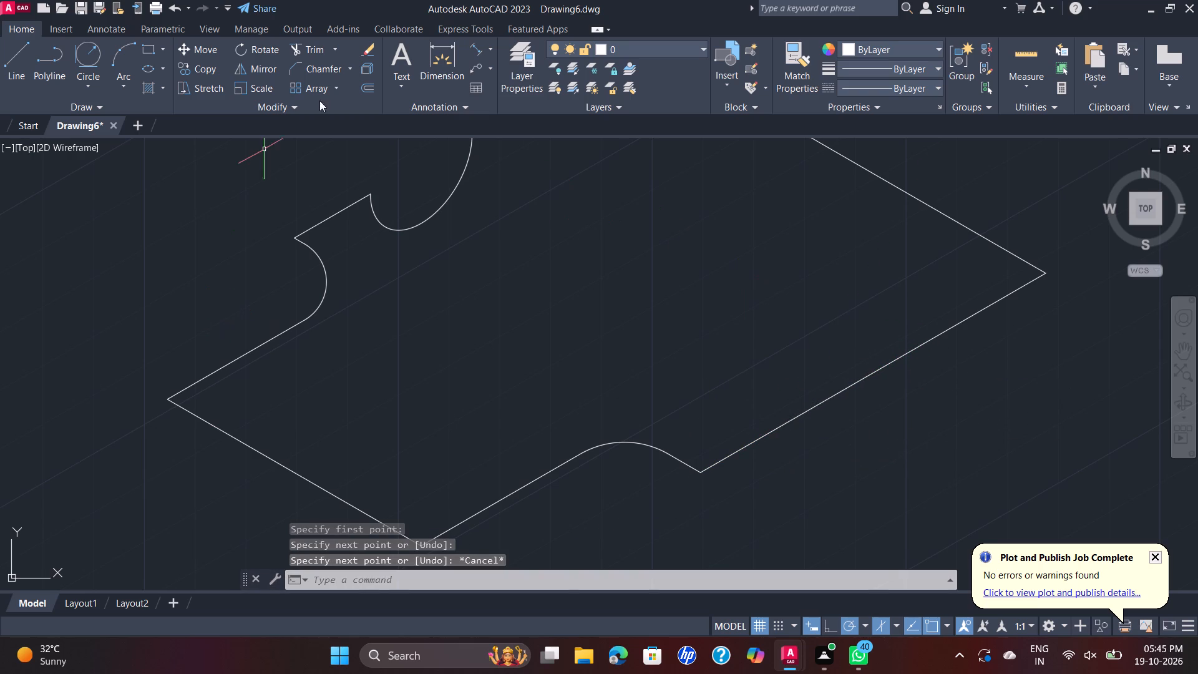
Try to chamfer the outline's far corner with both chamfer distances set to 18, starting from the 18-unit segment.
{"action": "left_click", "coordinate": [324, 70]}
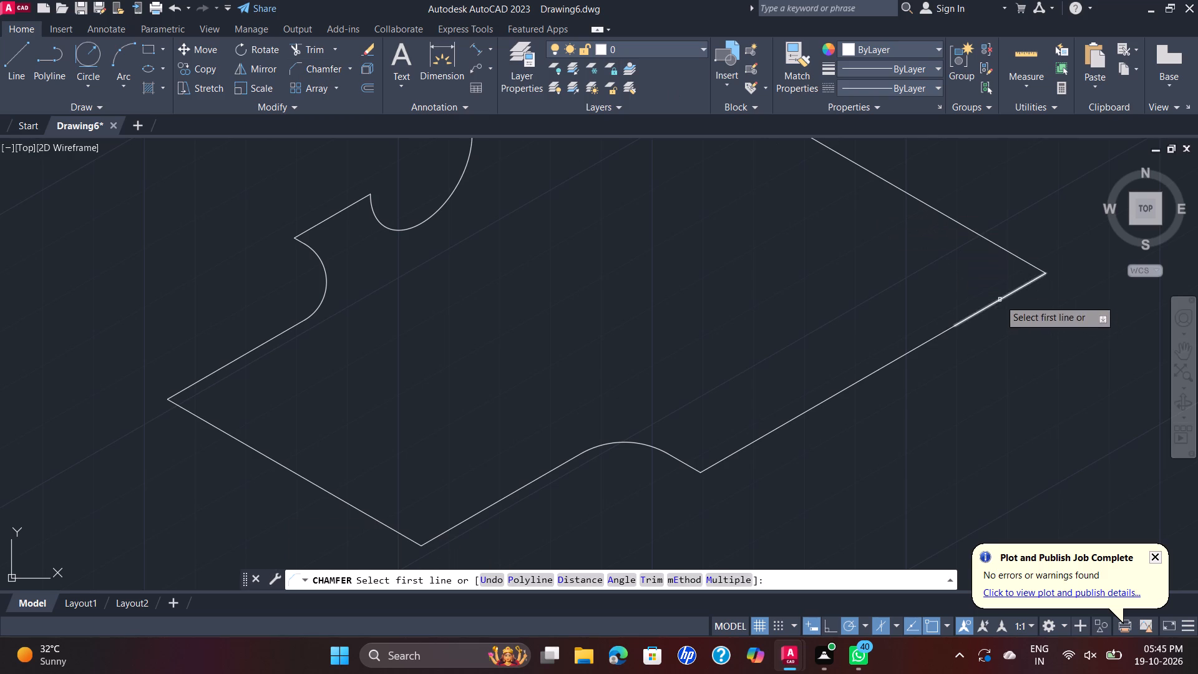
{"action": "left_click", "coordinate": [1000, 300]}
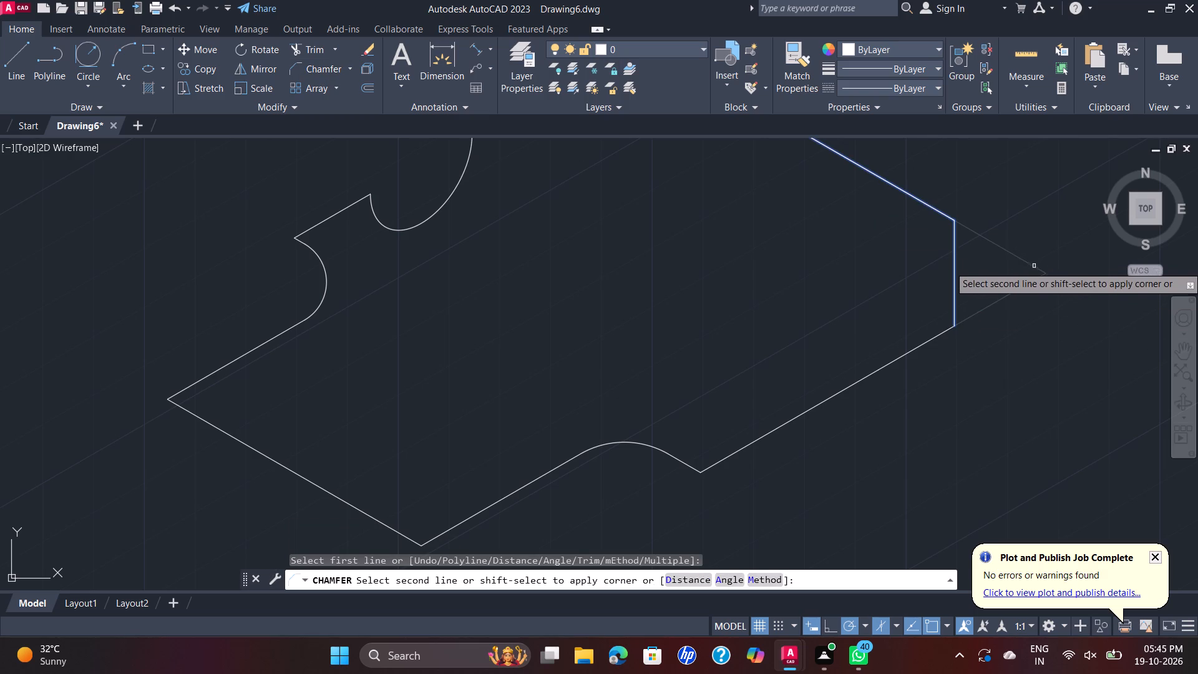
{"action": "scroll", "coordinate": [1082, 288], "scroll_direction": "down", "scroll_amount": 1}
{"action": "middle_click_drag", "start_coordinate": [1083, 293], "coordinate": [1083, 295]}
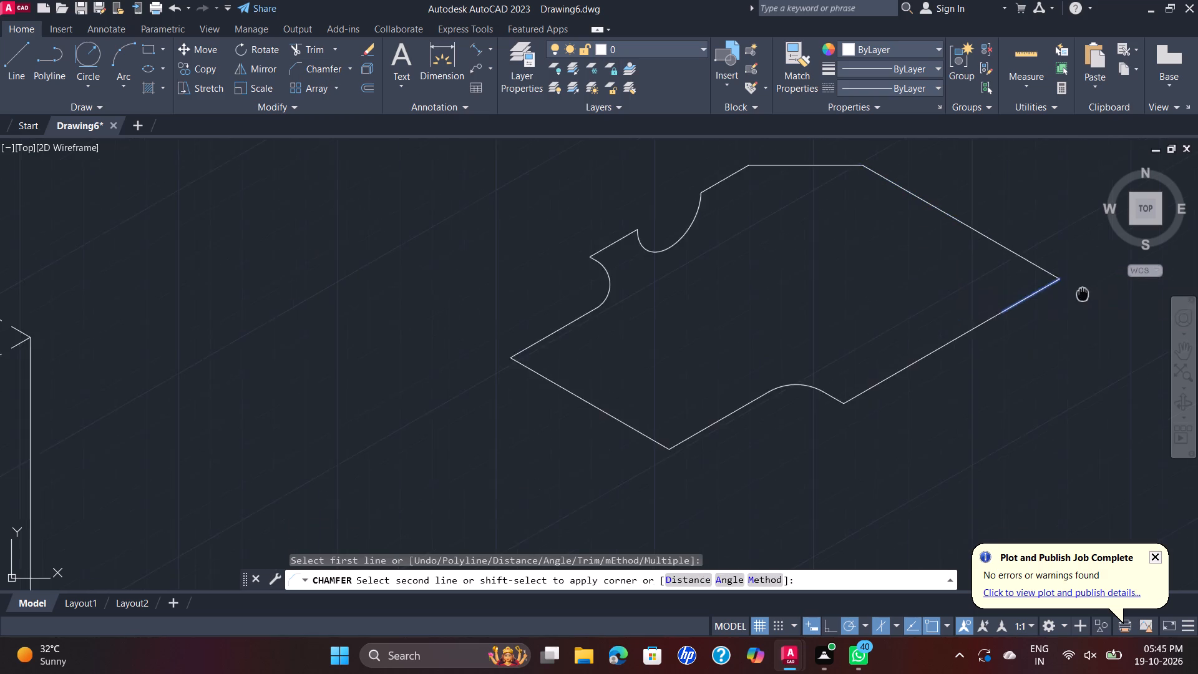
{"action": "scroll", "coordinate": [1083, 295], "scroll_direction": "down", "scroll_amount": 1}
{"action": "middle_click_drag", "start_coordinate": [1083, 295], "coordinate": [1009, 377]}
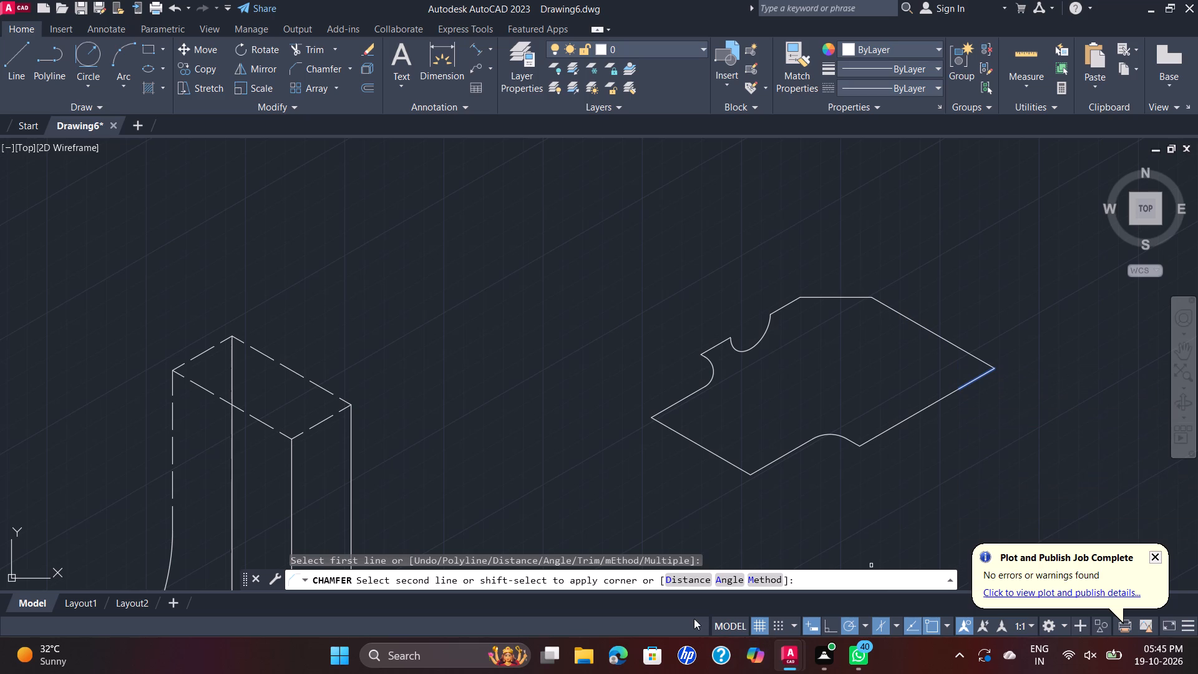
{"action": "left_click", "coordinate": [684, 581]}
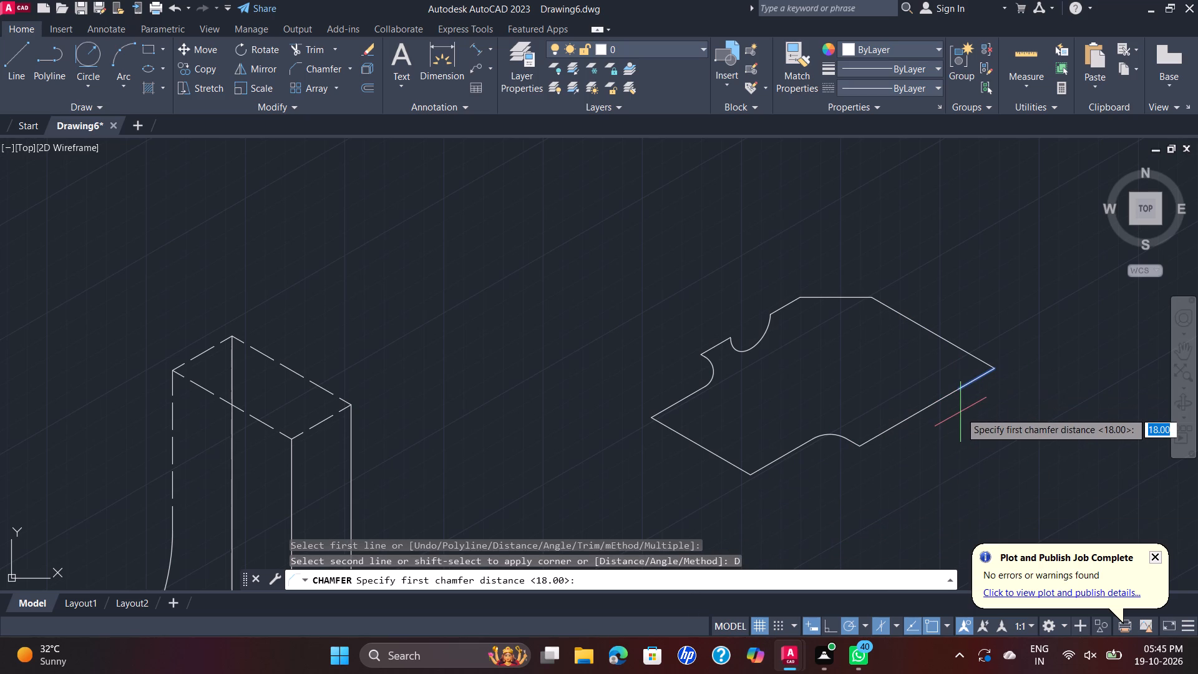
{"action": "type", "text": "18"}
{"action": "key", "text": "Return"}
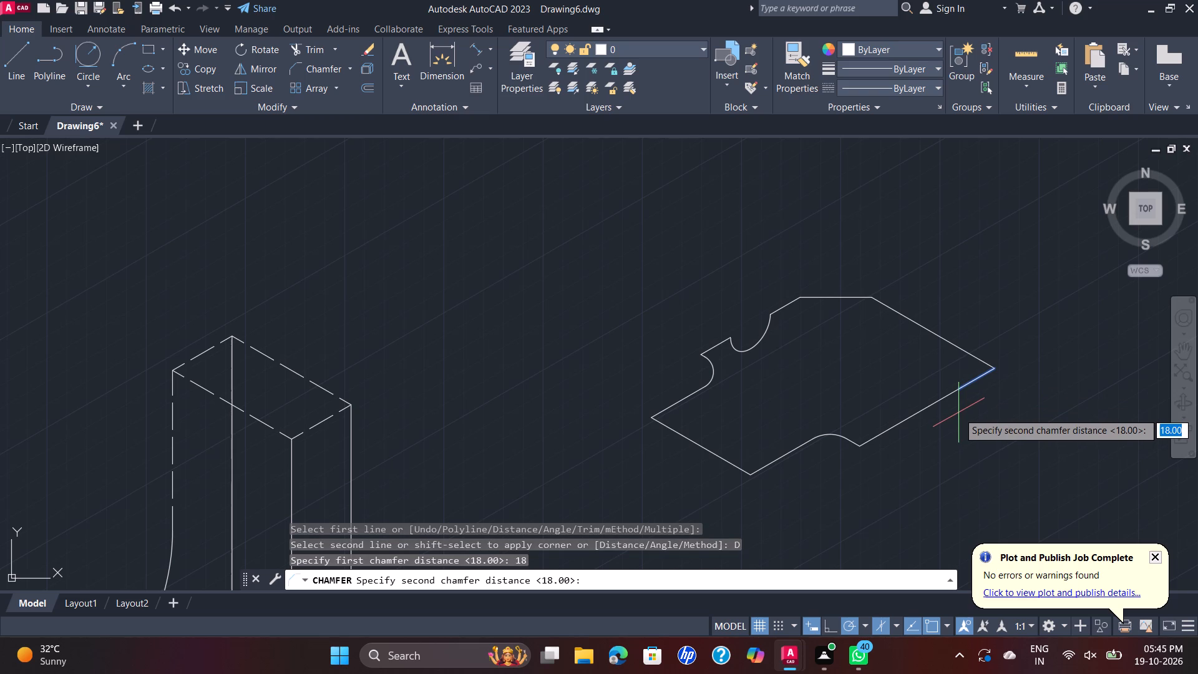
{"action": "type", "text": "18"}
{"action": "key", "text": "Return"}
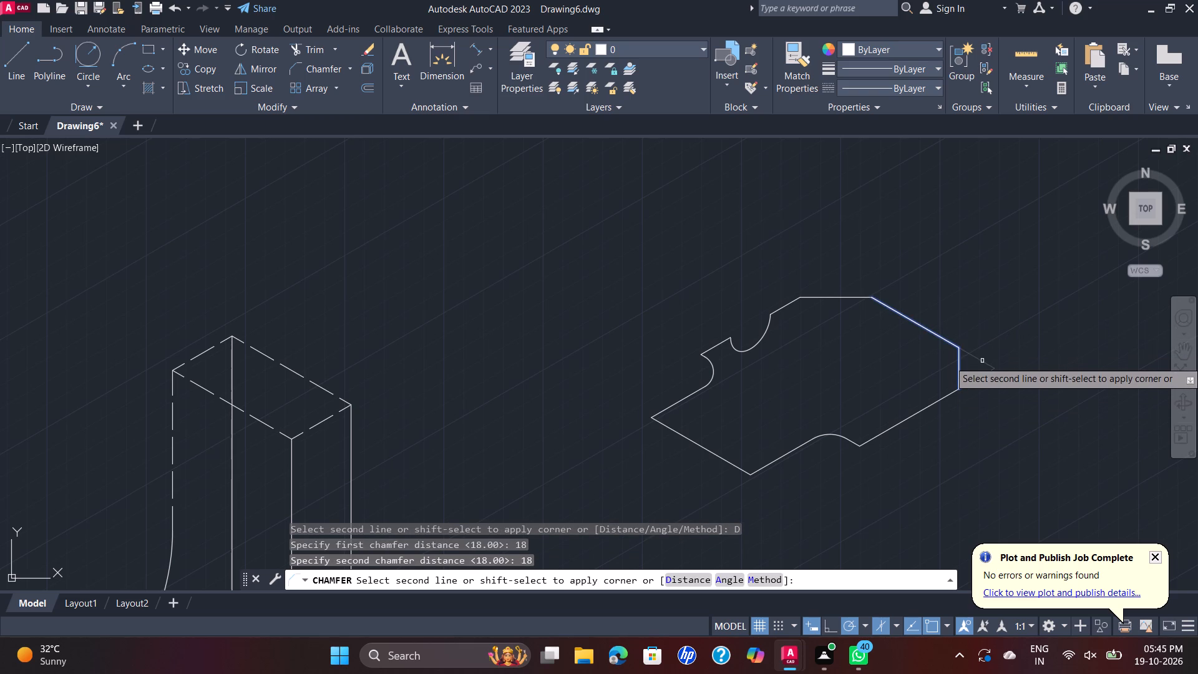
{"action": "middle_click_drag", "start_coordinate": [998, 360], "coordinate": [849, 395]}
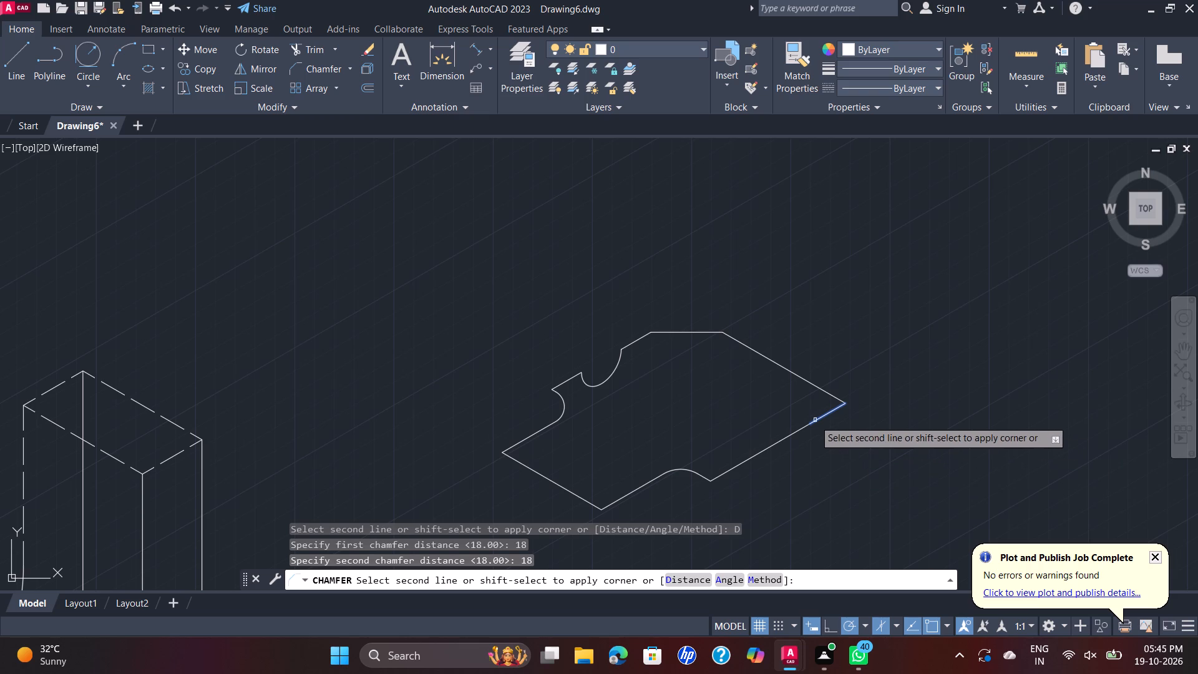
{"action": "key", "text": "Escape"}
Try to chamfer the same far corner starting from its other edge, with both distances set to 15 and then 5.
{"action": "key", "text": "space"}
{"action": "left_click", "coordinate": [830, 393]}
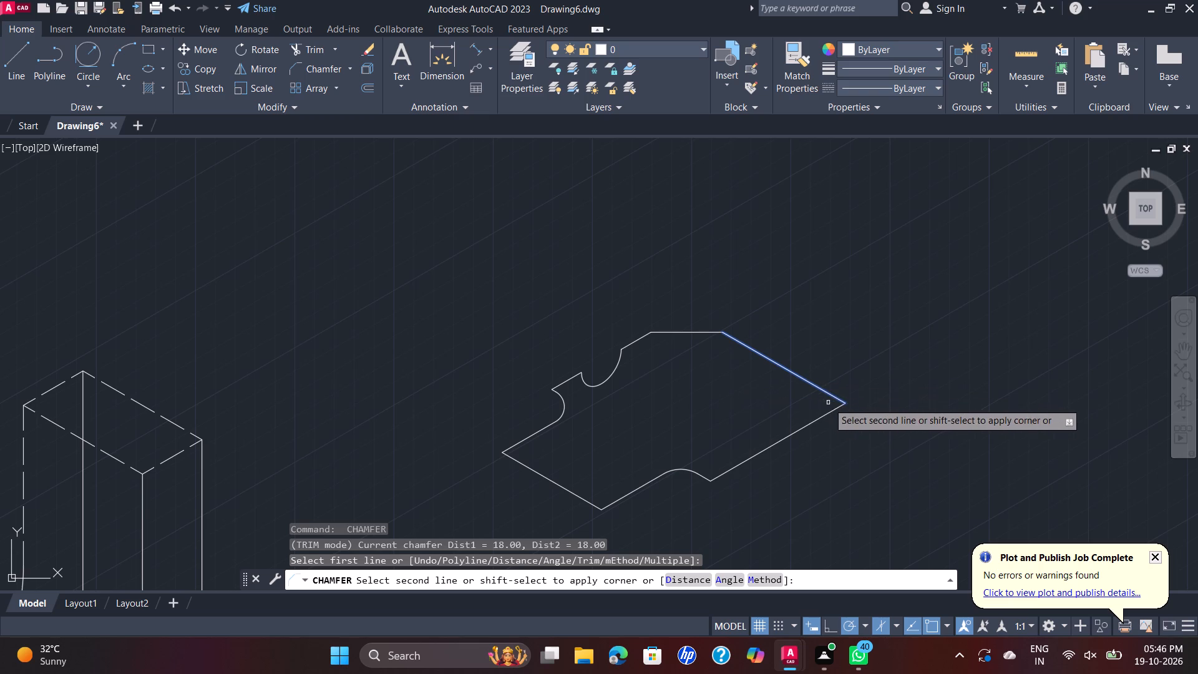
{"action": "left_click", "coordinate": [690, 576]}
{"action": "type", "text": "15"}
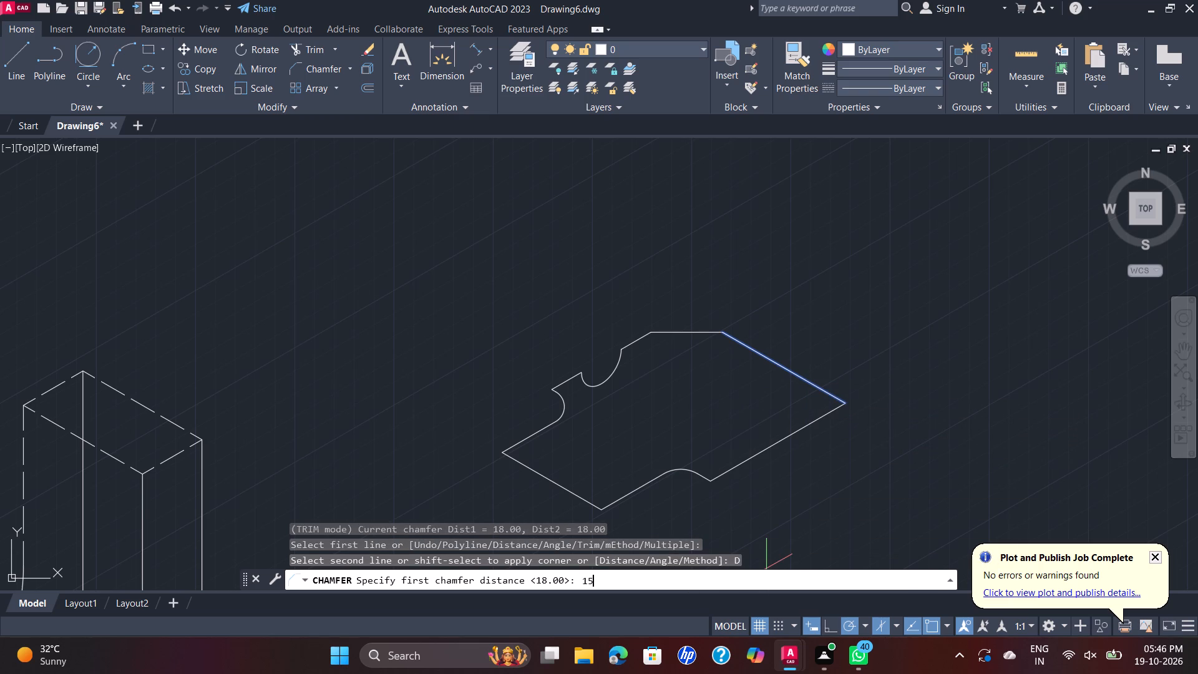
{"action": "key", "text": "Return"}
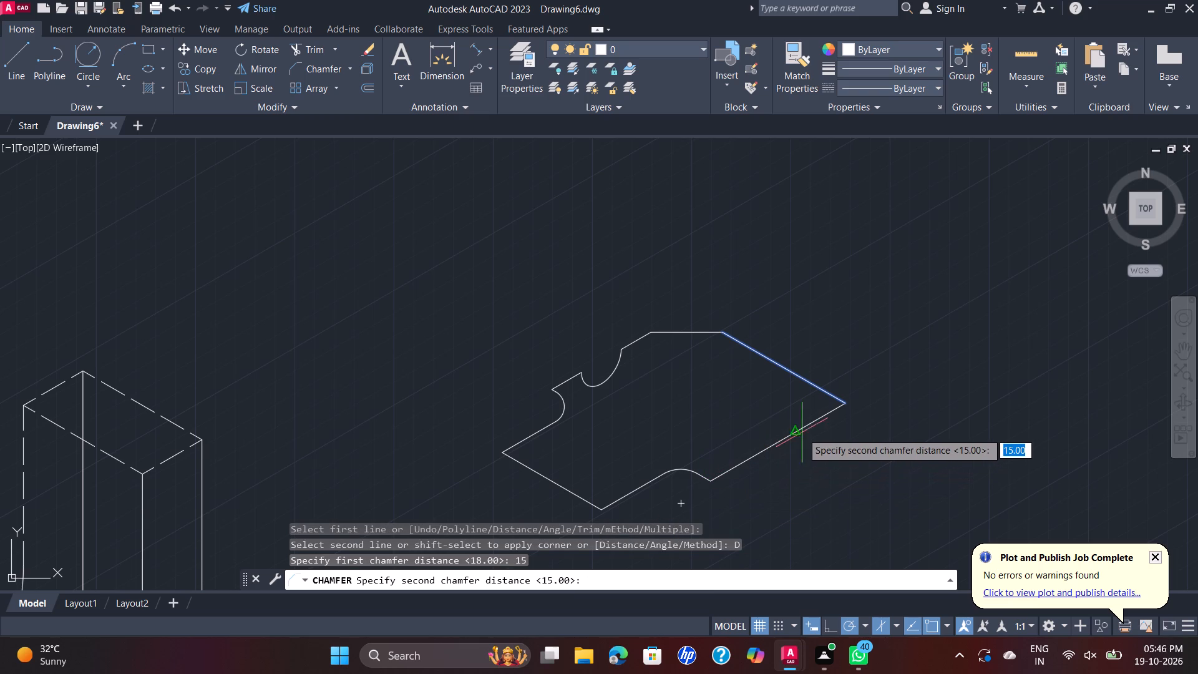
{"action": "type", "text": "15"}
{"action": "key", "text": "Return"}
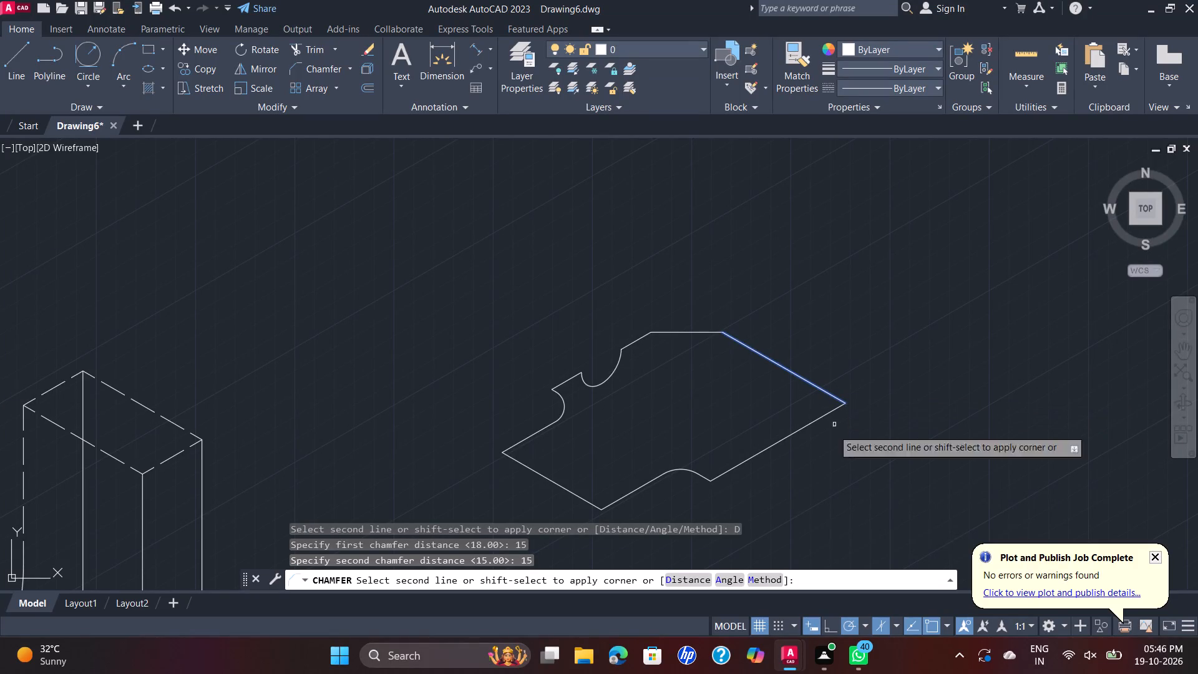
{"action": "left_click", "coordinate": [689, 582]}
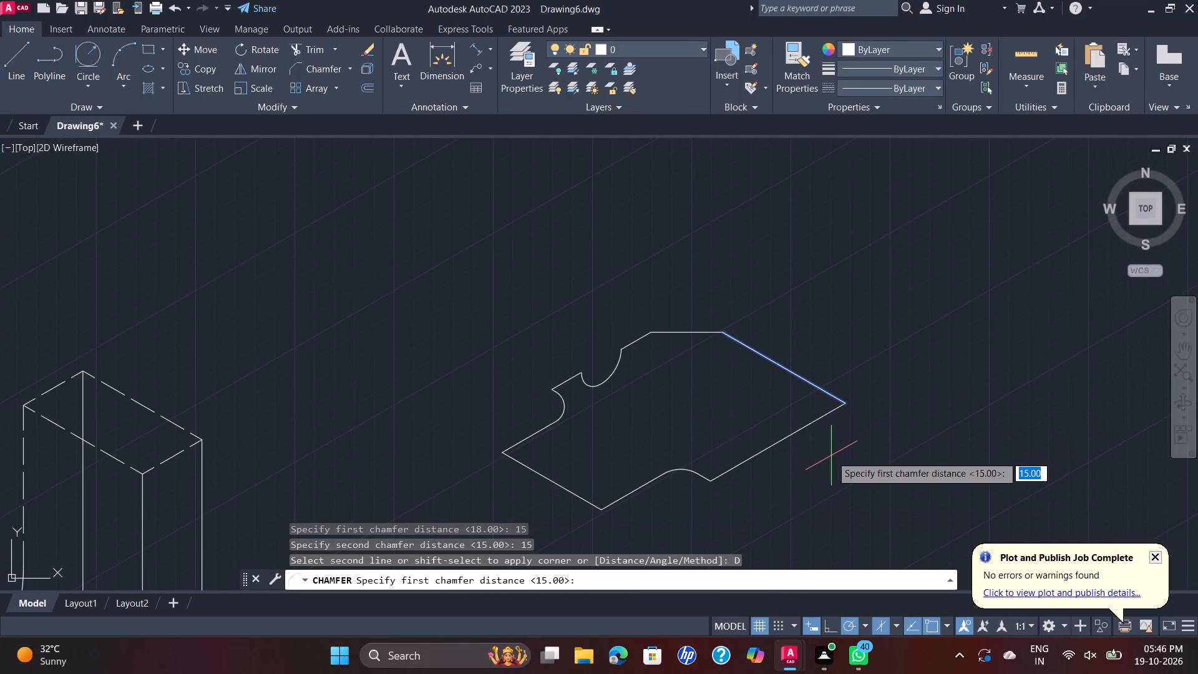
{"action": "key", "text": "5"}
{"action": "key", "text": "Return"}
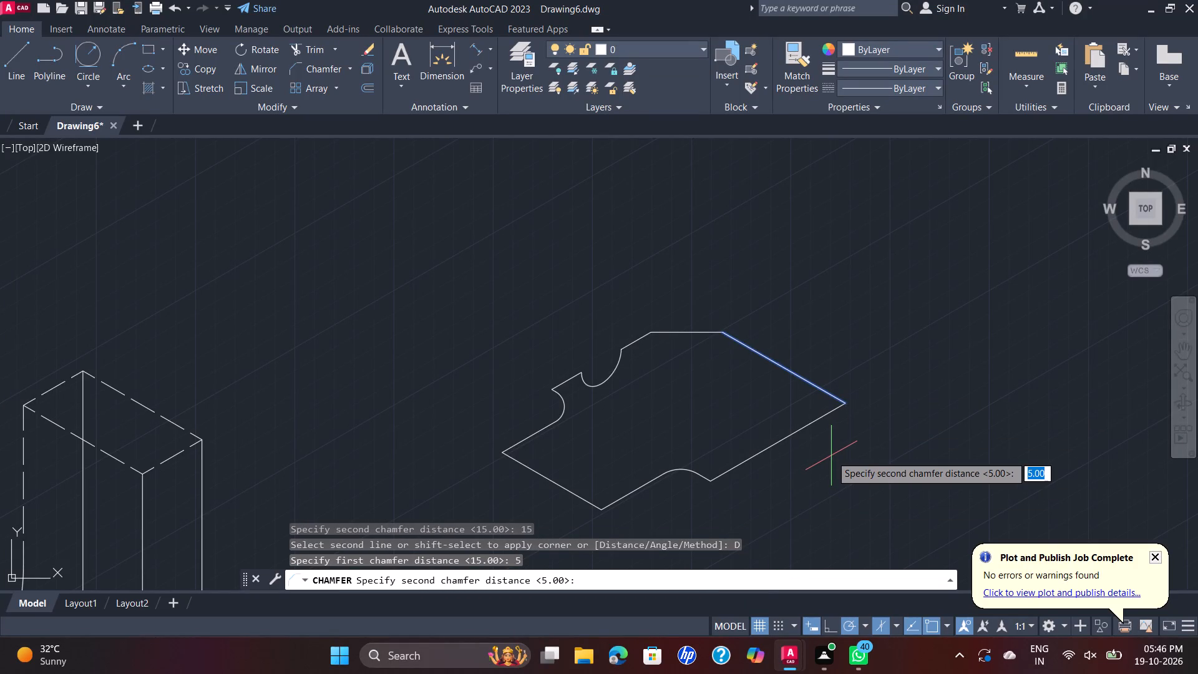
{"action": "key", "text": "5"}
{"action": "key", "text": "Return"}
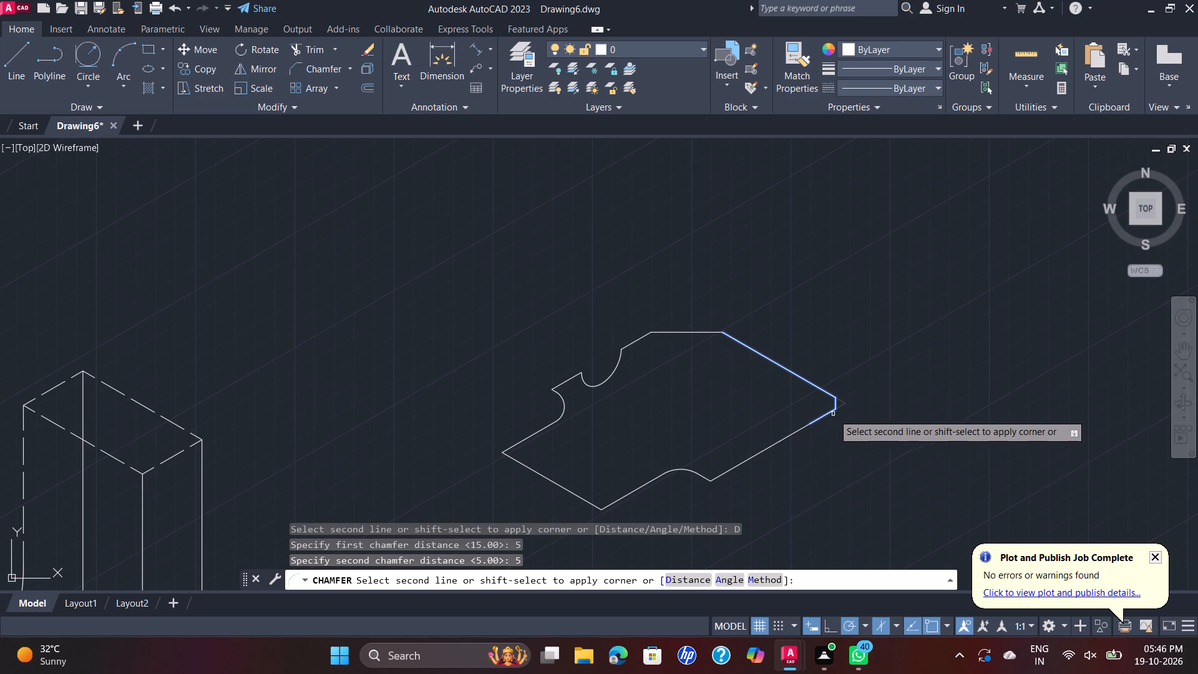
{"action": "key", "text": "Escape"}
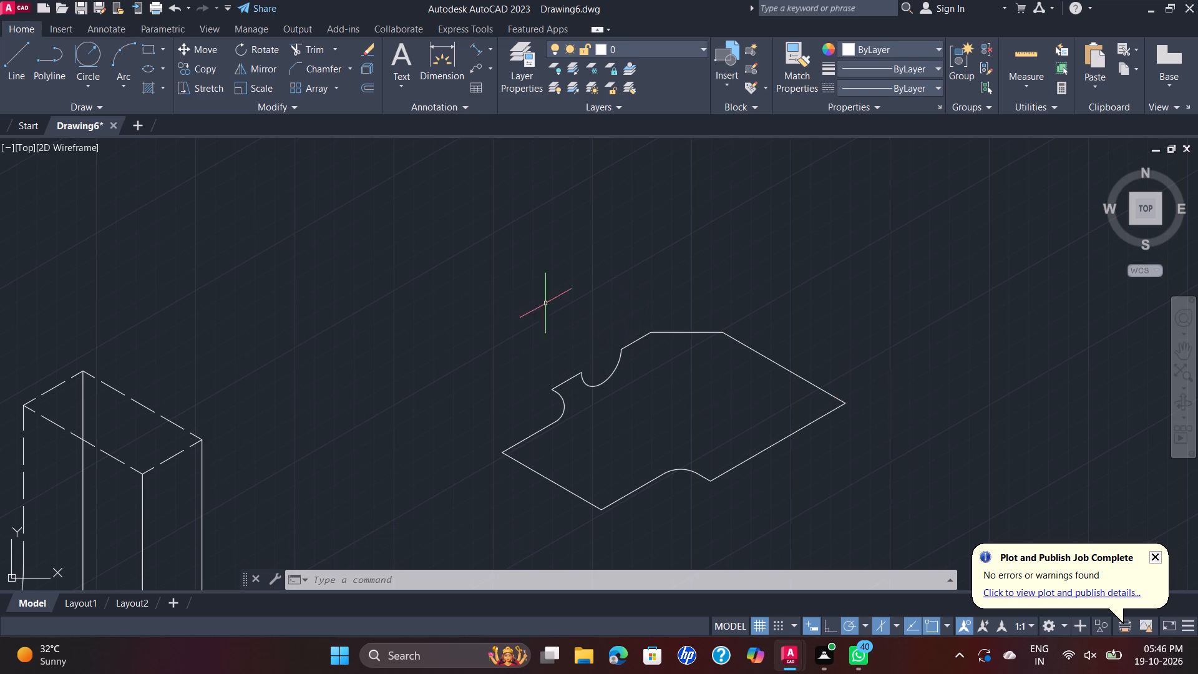
Draw two parallel 80-unit lines along 330° from the isocircle notch's two ends to the matching segment endpoints on the opposite long edge.
{"action": "left_click", "coordinate": [2, 53]}
{"action": "left_click", "coordinate": [16, 53]}
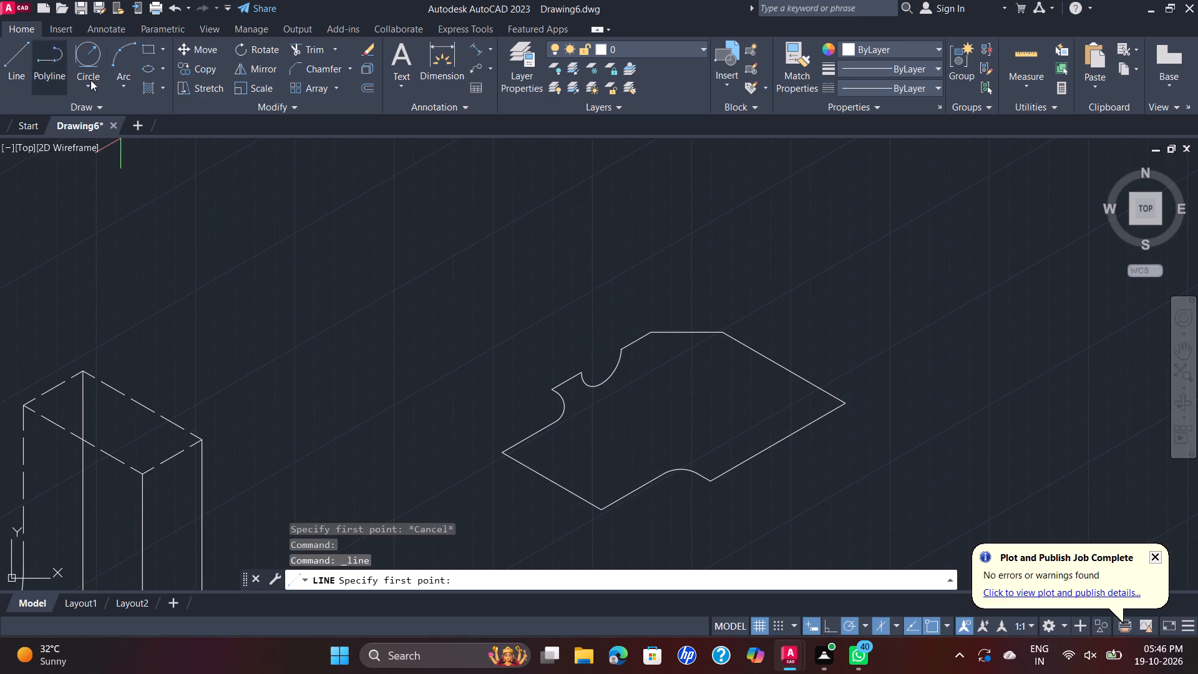
{"action": "left_click", "coordinate": [582, 371]}
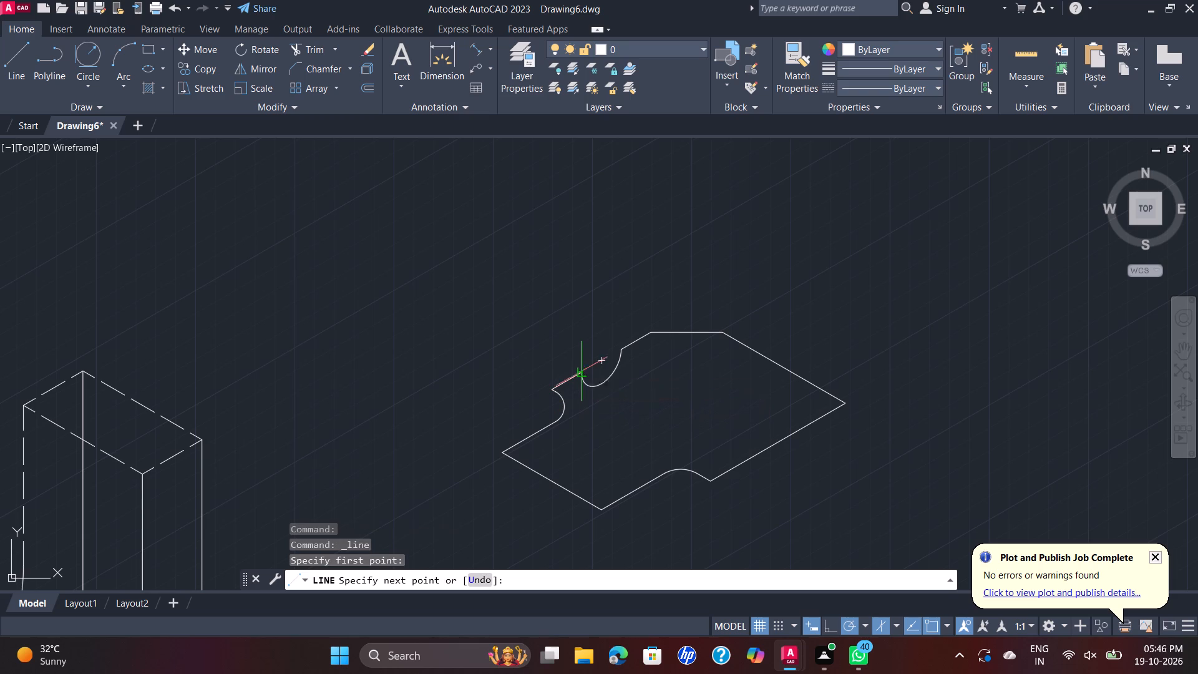
{"action": "left_click", "coordinate": [738, 462]}
{"action": "key", "text": "Escape"}
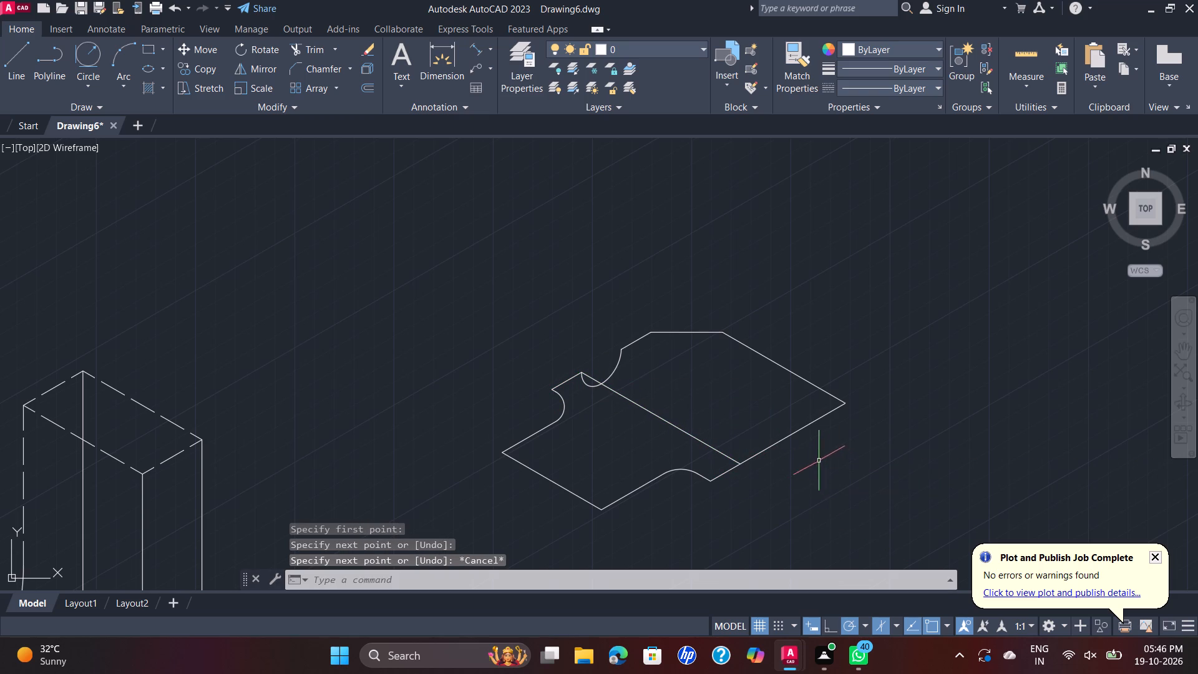
{"action": "key", "text": "space"}
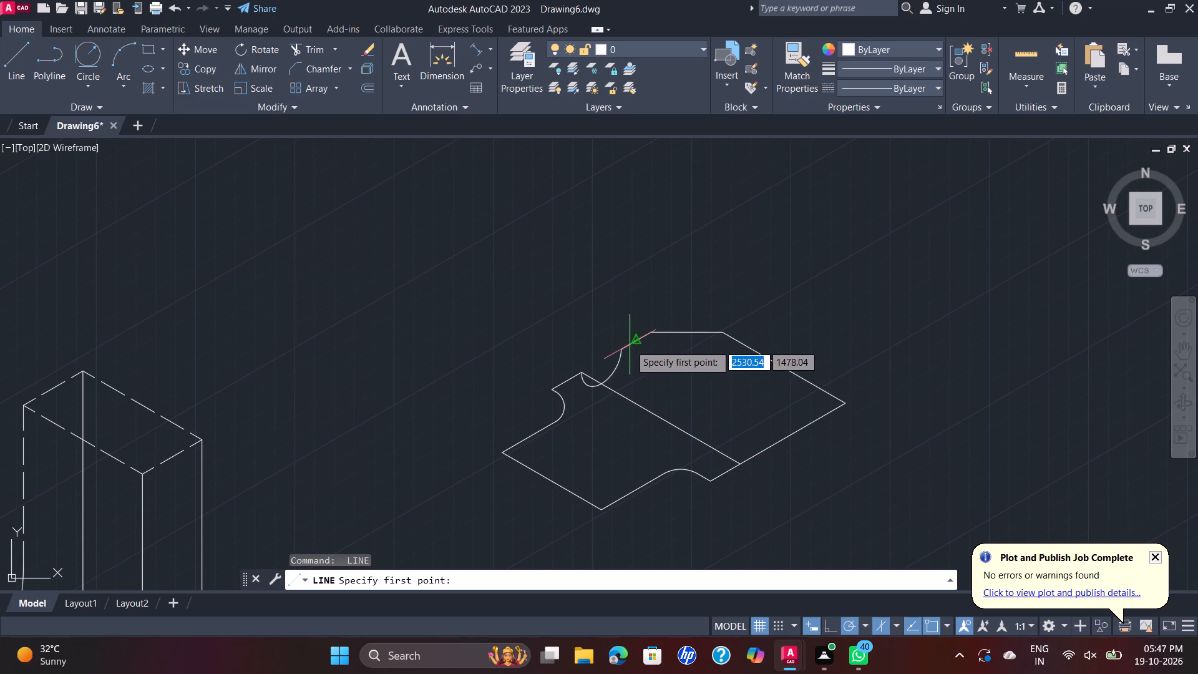
{"action": "left_click", "coordinate": [621, 350]}
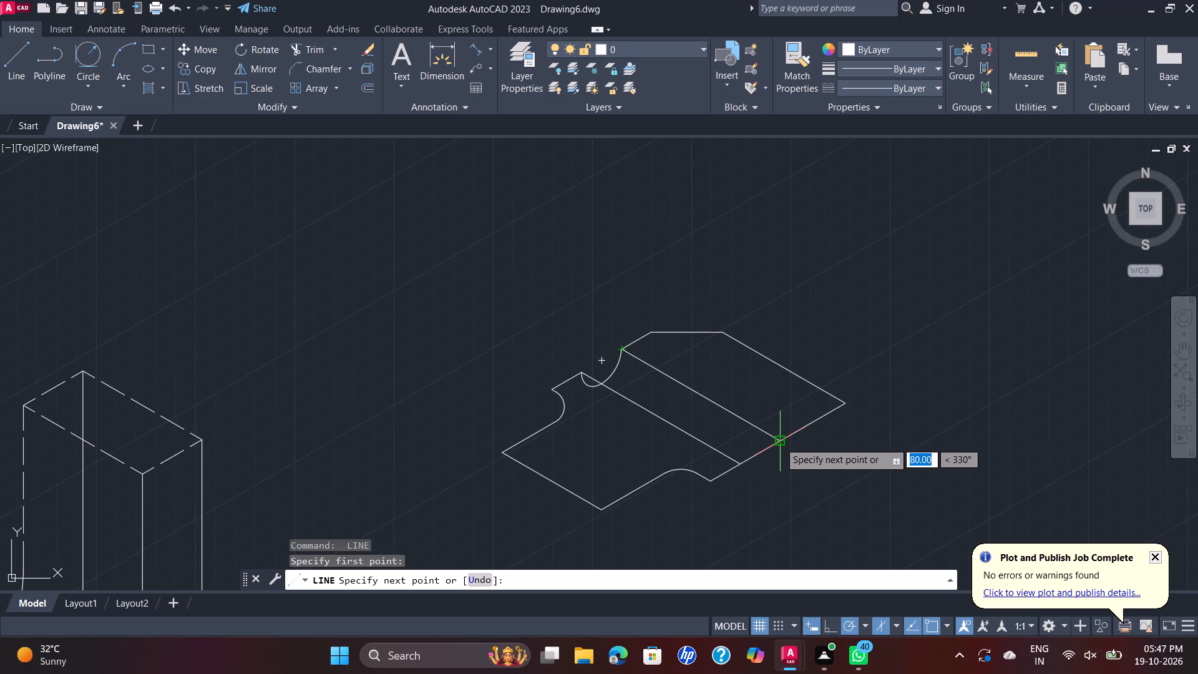
{"action": "left_click", "coordinate": [781, 442]}
{"action": "key", "text": "Escape"}
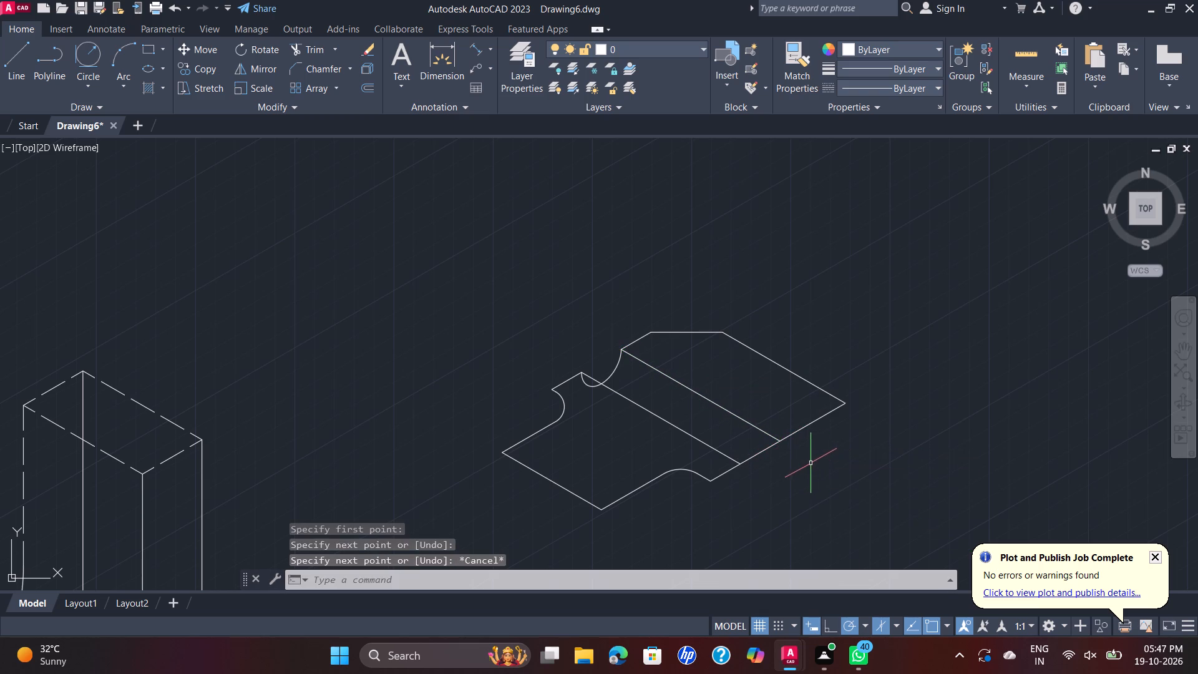
Draw a 20-diameter isocircle centred on the midpoint of the 20-unit segment between the parallel lines on the near long edge.
{"action": "left_click", "coordinate": [148, 66]}
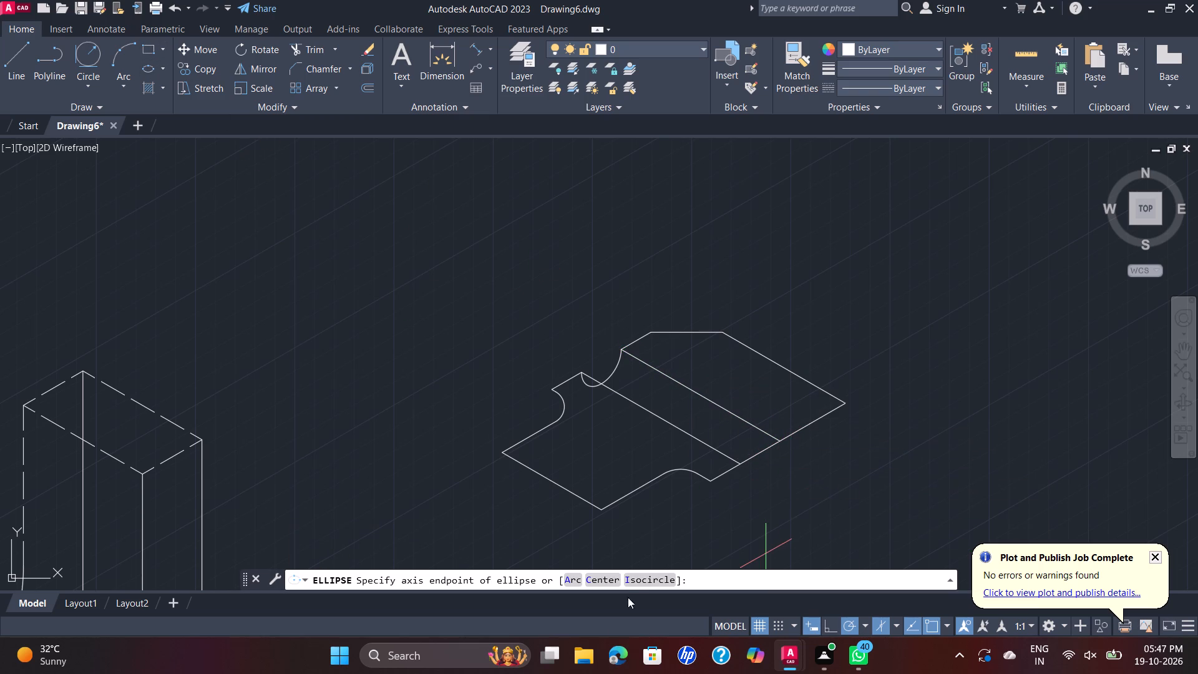
{"action": "left_click", "coordinate": [639, 581]}
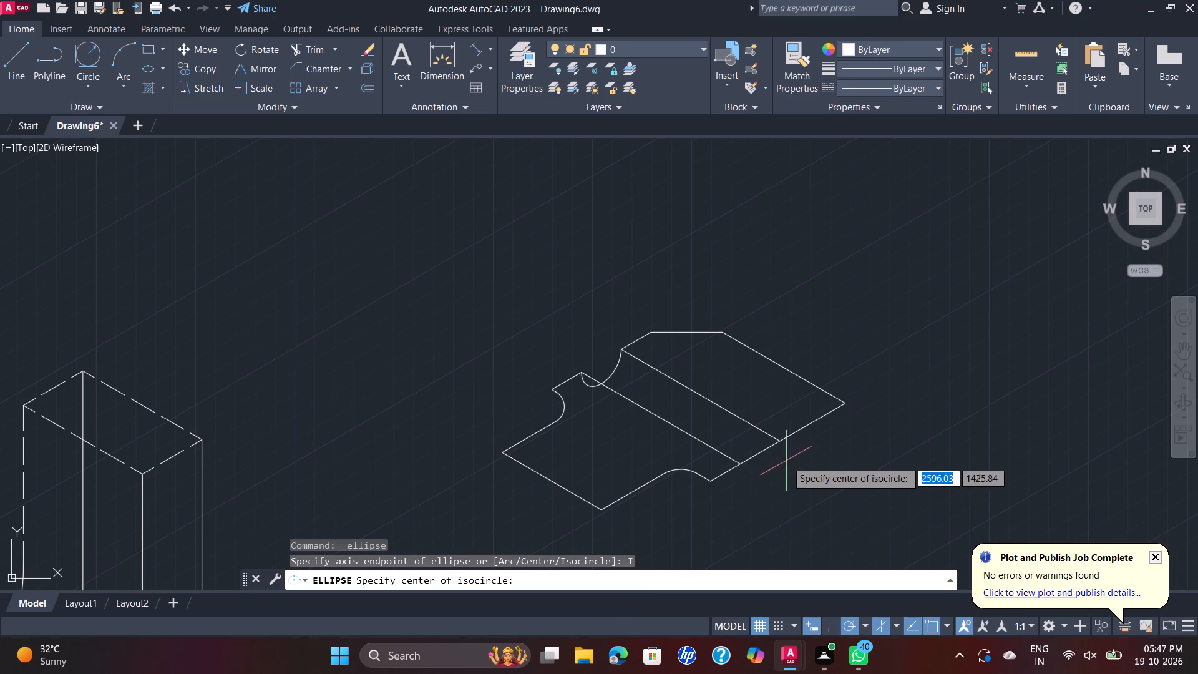
{"action": "left_click", "coordinate": [760, 452]}
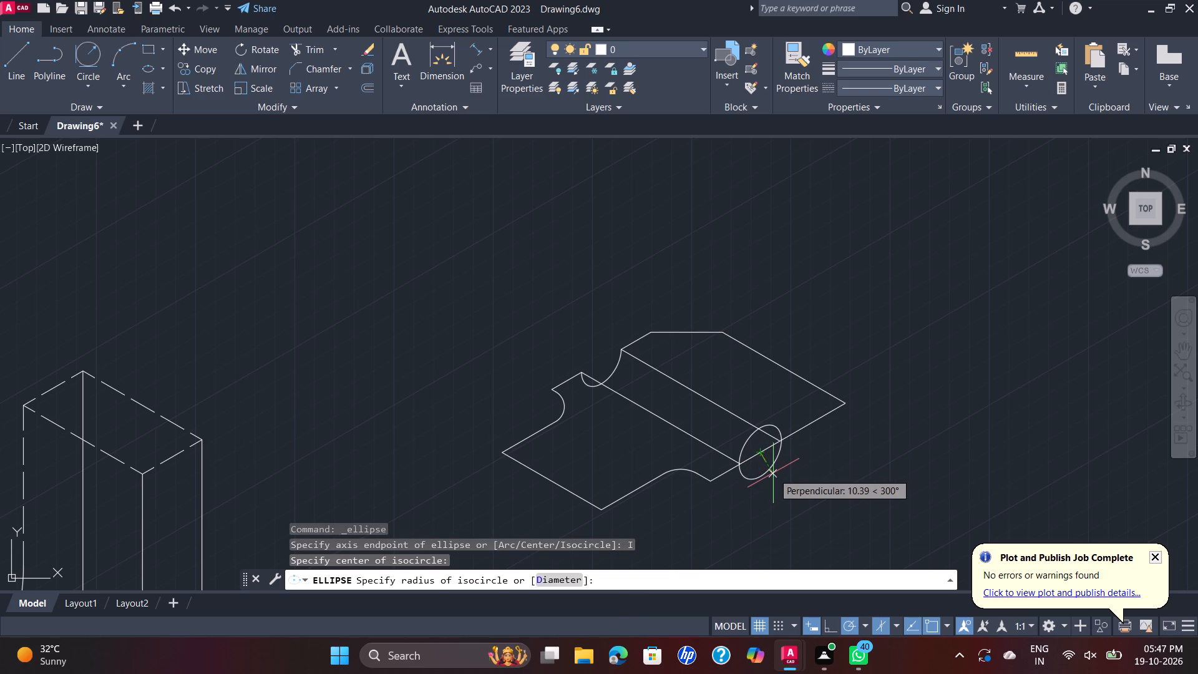
{"action": "key", "text": "d"}
{"action": "key", "text": "Return"}
{"action": "type", "text": "20"}
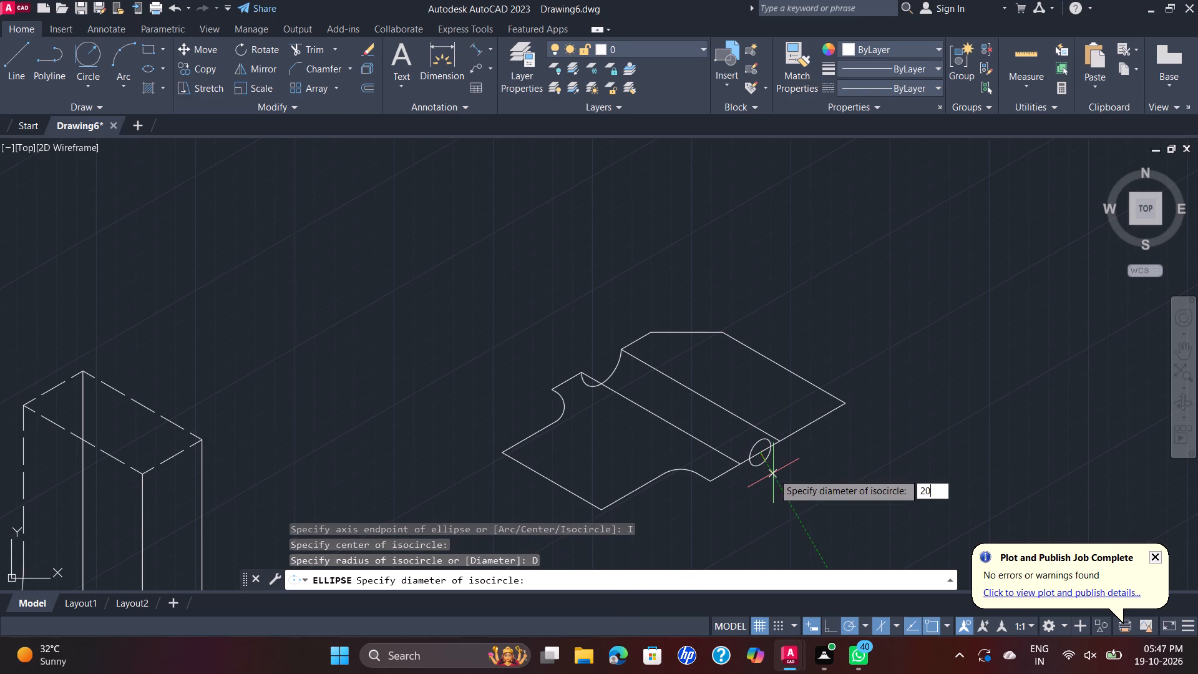
{"action": "key", "text": "Return"}
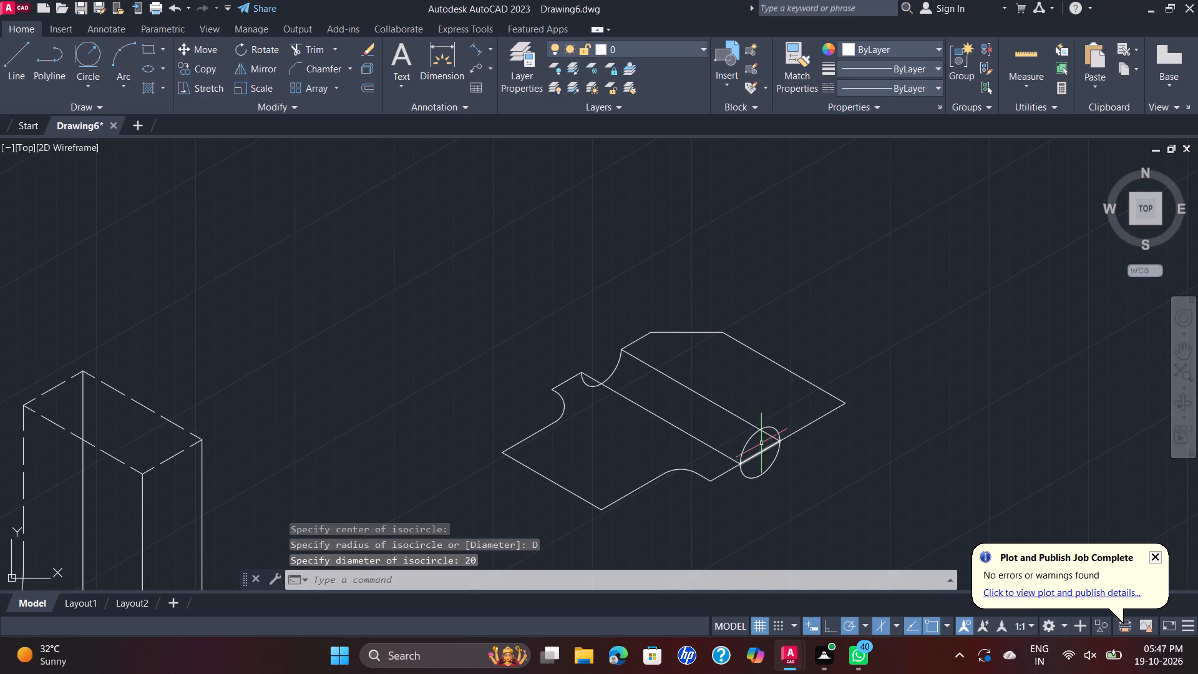
Trim away the new isocircle's upper half and the 20-unit edge segment across it, leaving the lower arc as a notch.
{"action": "left_click", "coordinate": [294, 54]}
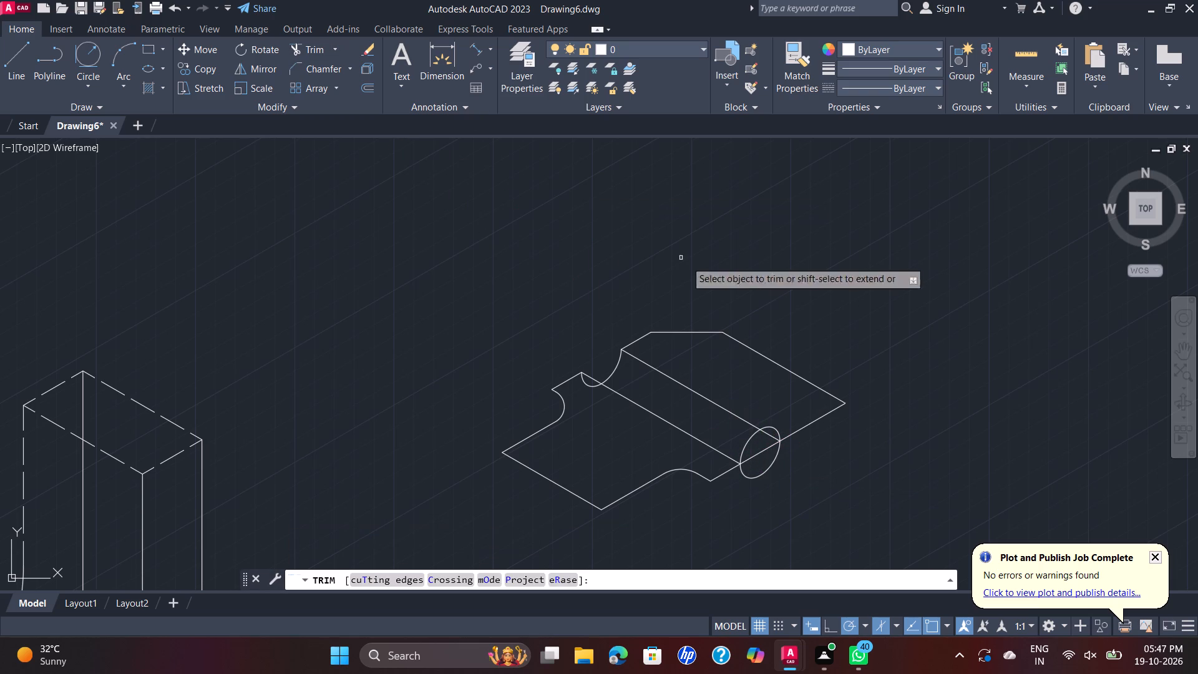
{"action": "left_click", "coordinate": [753, 437]}
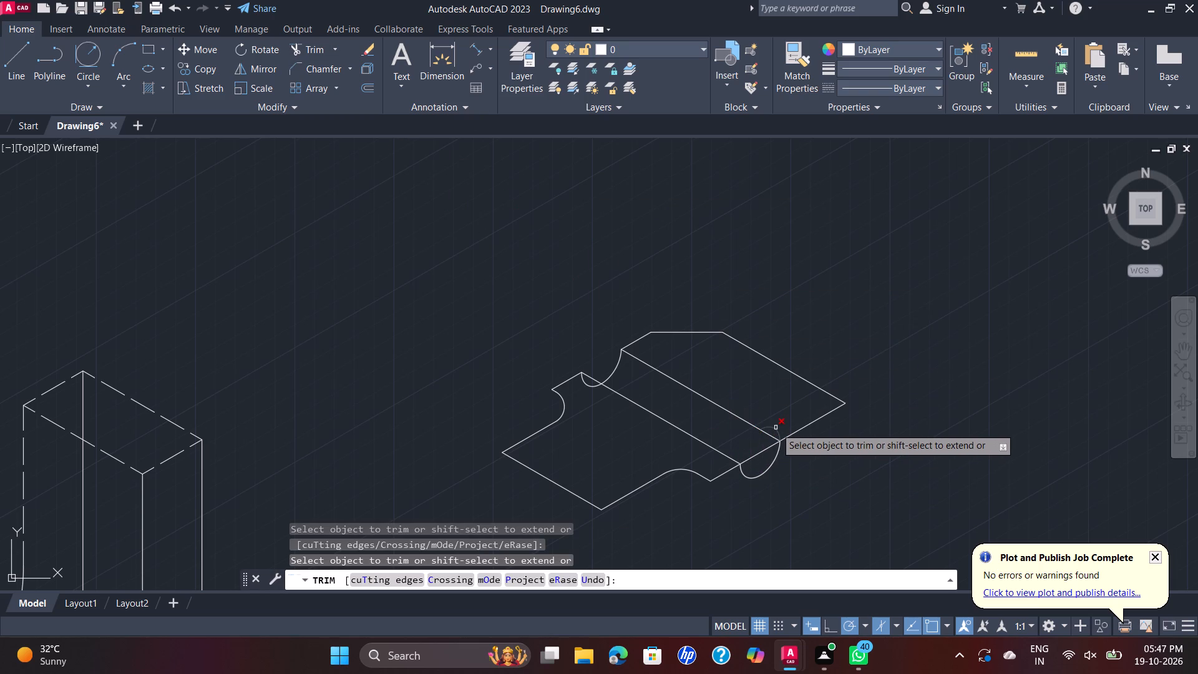
{"action": "left_click", "coordinate": [776, 427]}
{"action": "left_click", "coordinate": [764, 452]}
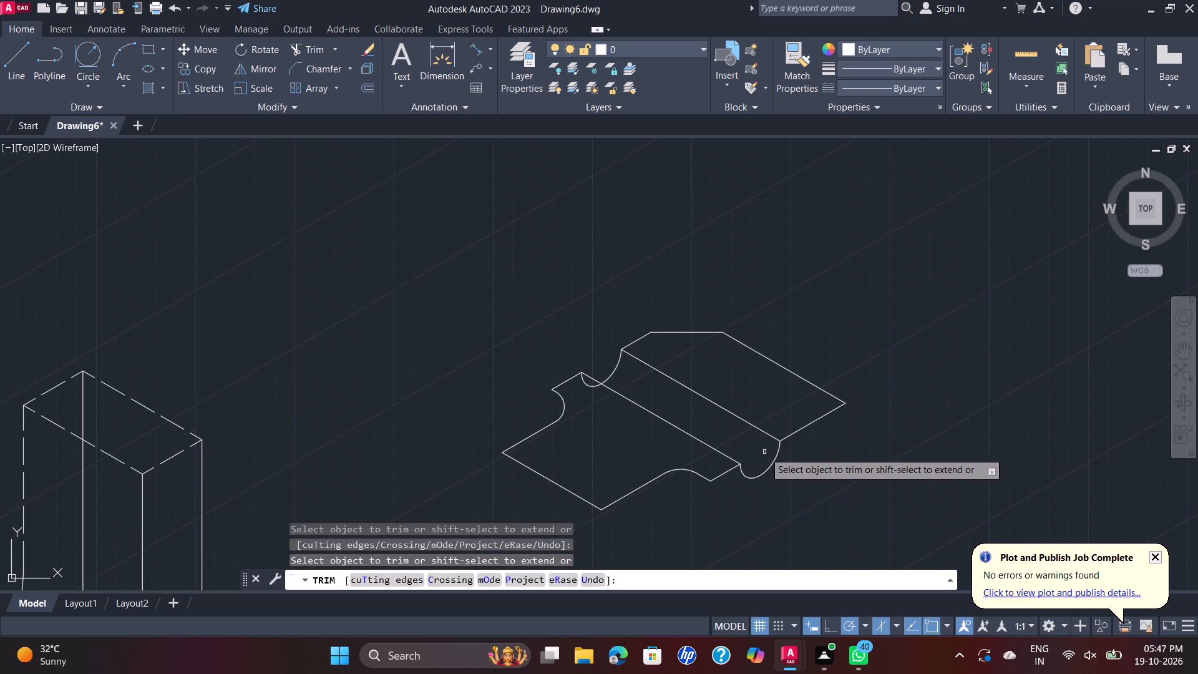
{"action": "key", "text": "Escape"}
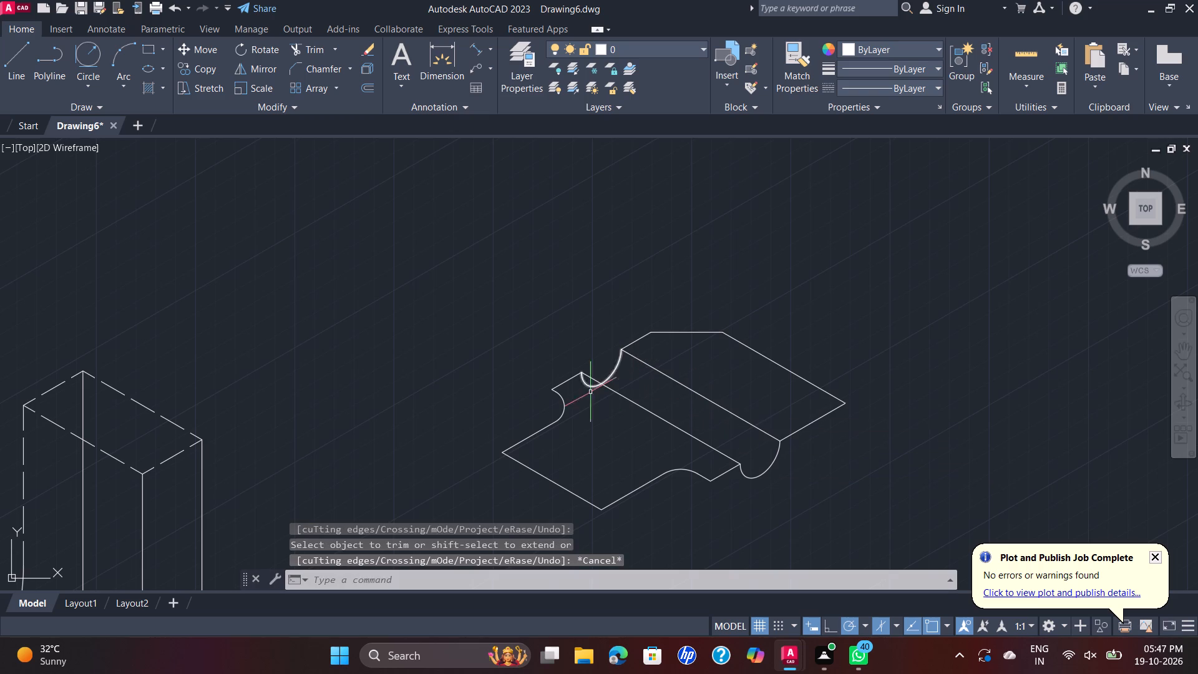
Trim off the part of the far isocircle notch arc that lies below the lower parallel line.
{"action": "key", "text": "space"}
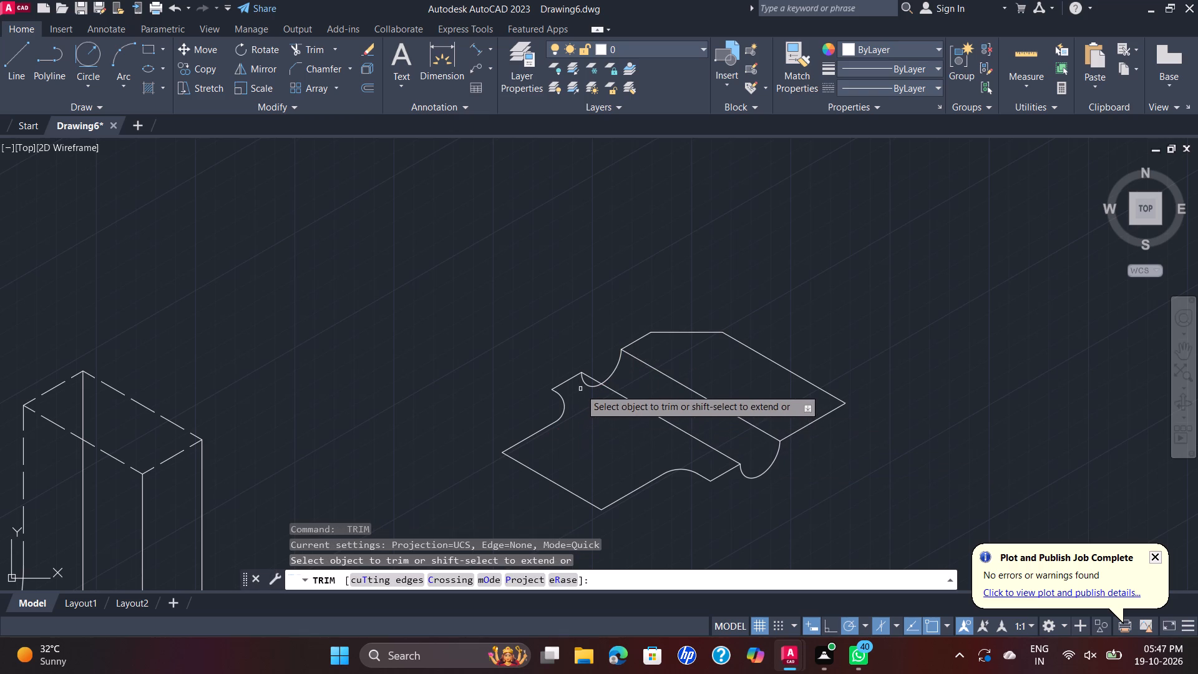
{"action": "left_click", "coordinate": [586, 383]}
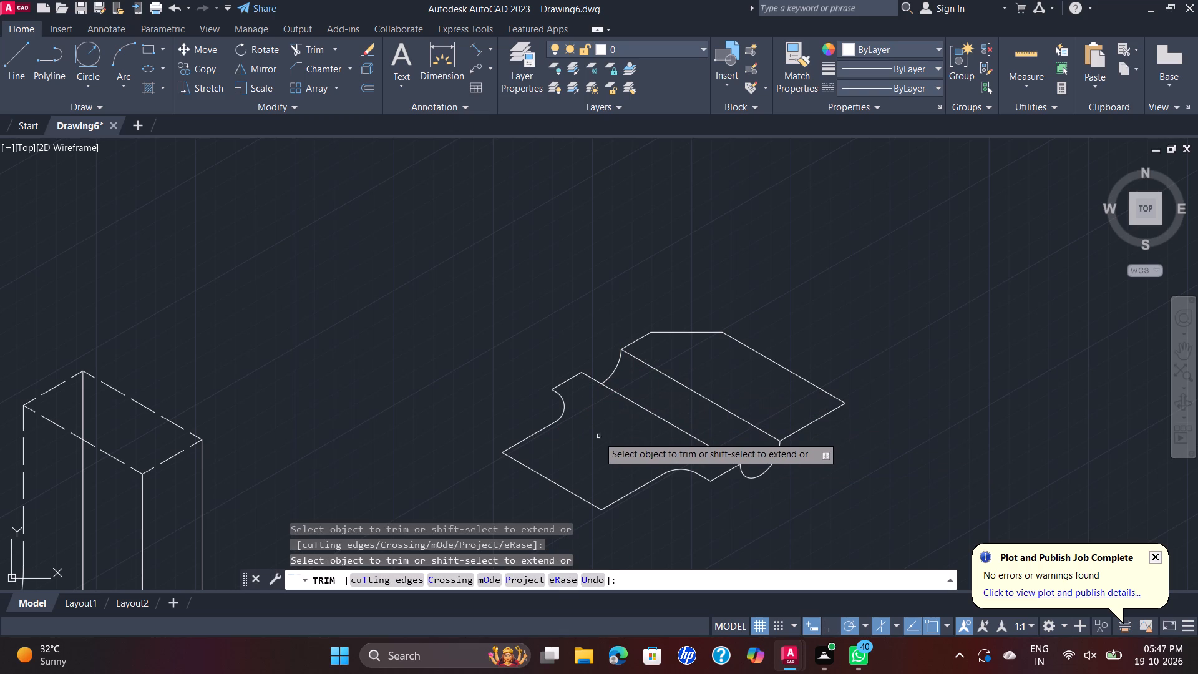
{"action": "key", "text": "Escape"}
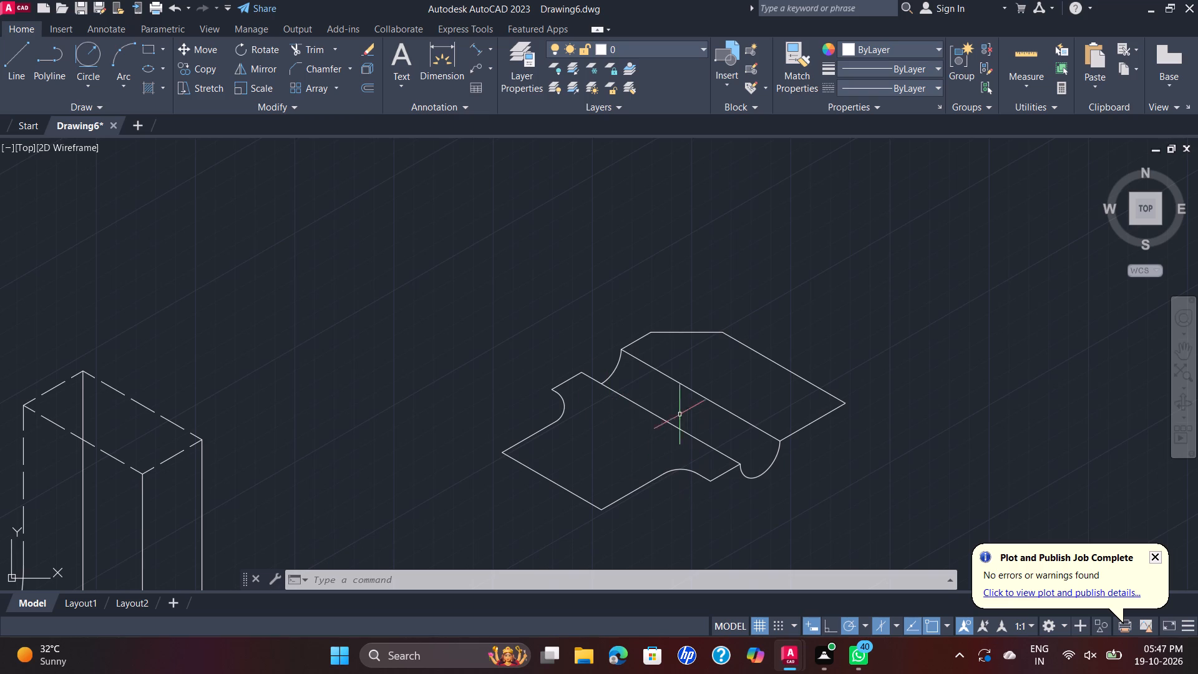
Draw the end face below the outline's 50-unit edge: 20 units straight down, 50 units along 330°, and back up to the front corner.
{"action": "left_click", "coordinate": [6, 62]}
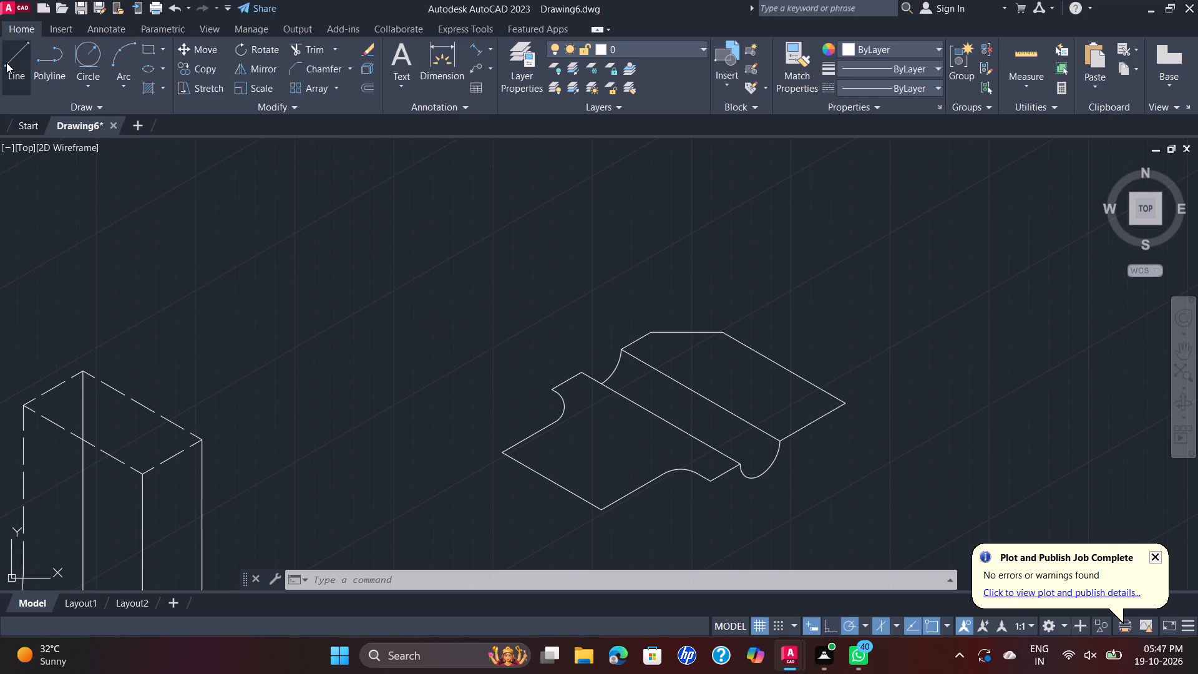
{"action": "left_click", "coordinate": [505, 456]}
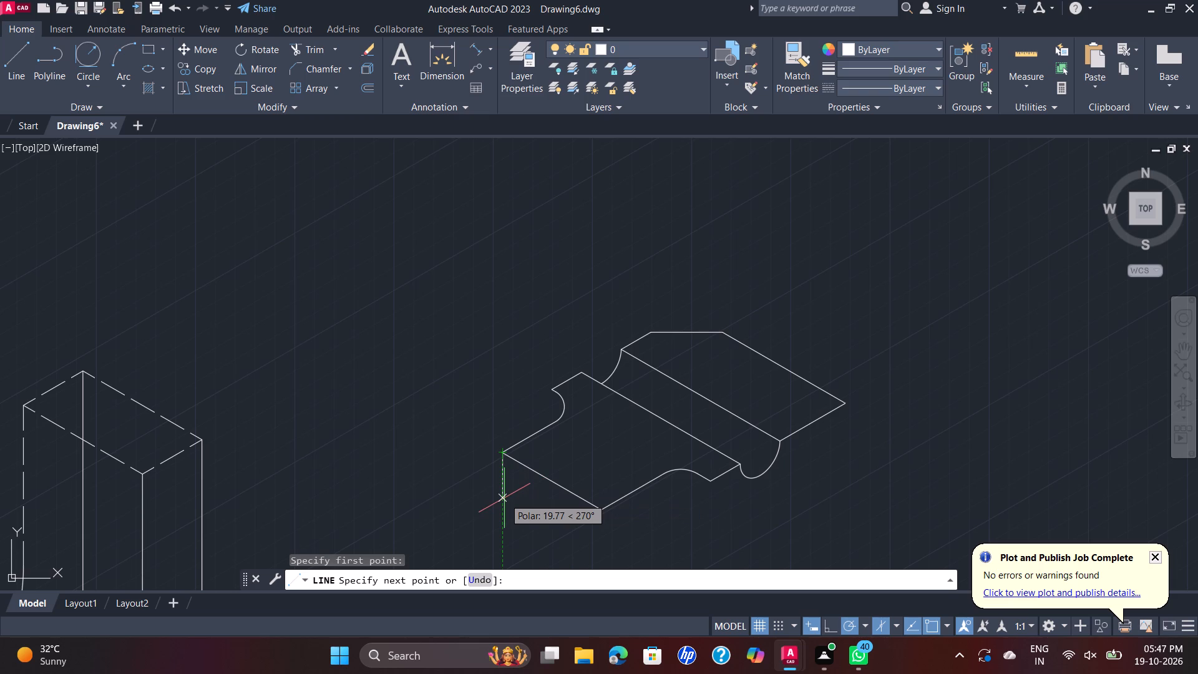
{"action": "type", "text": "20"}
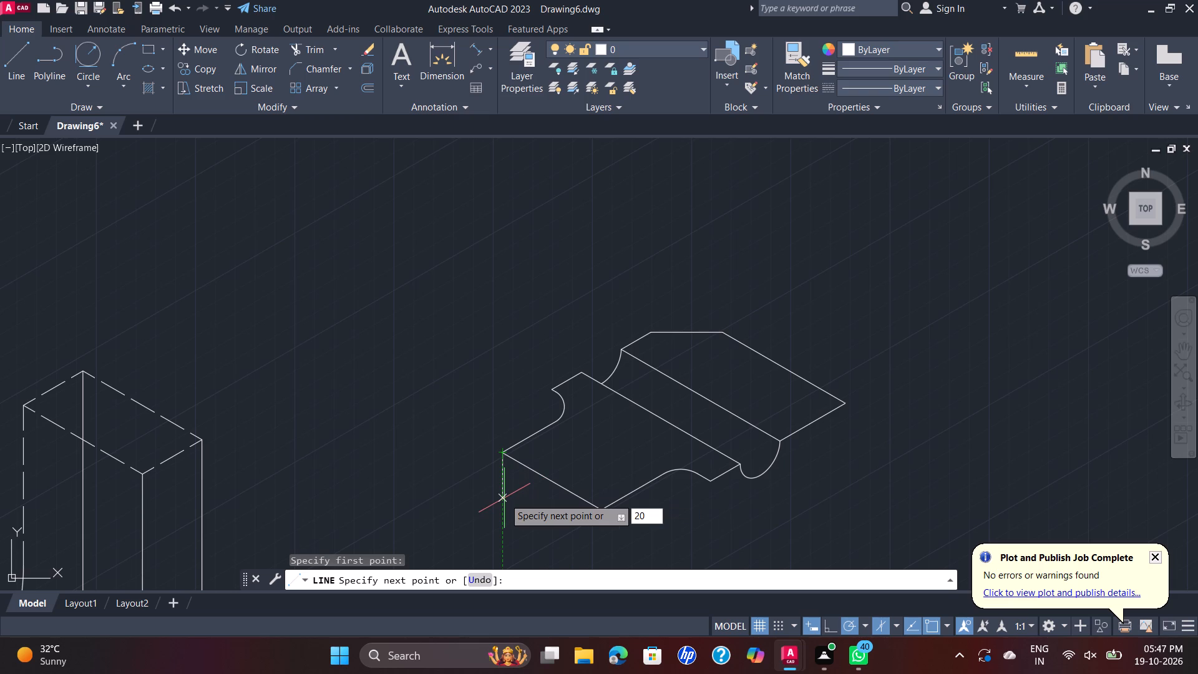
{"action": "key", "text": "Return"}
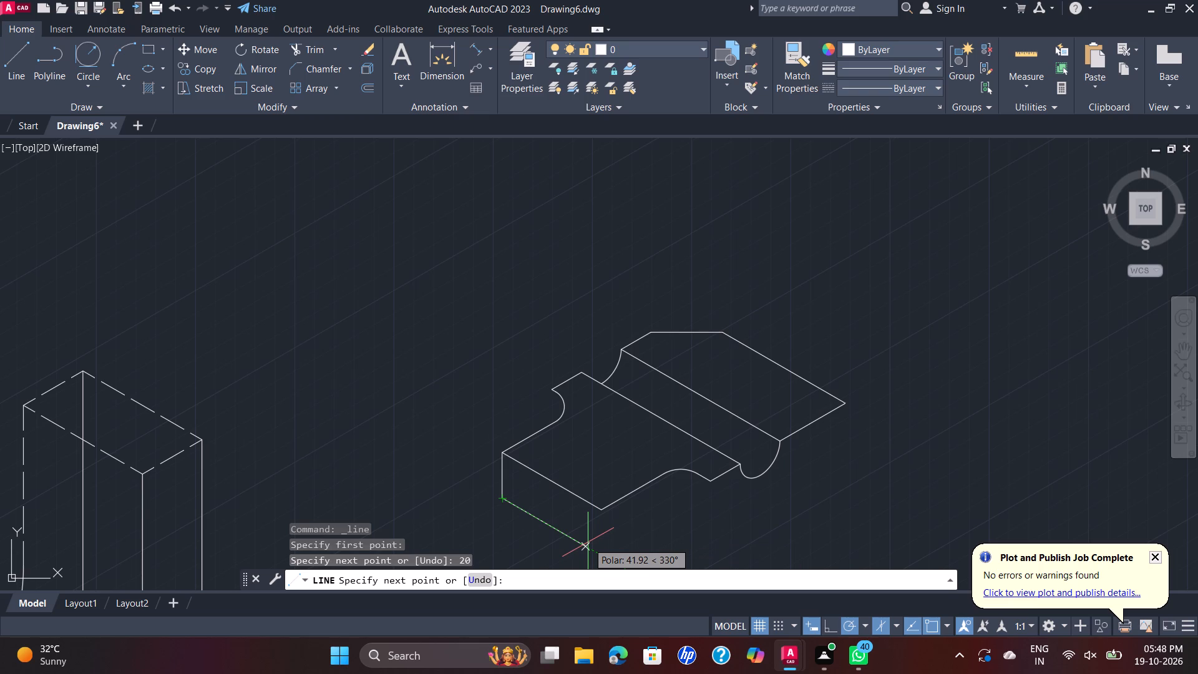
{"action": "type", "text": "50"}
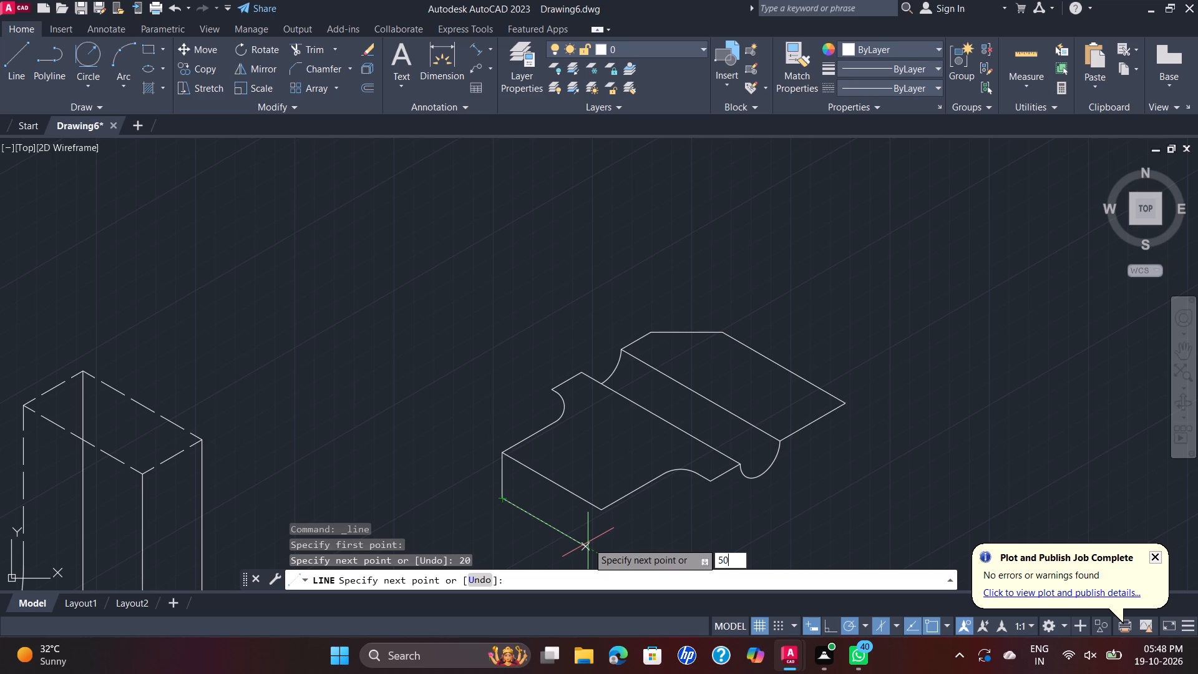
{"action": "key", "text": "Return"}
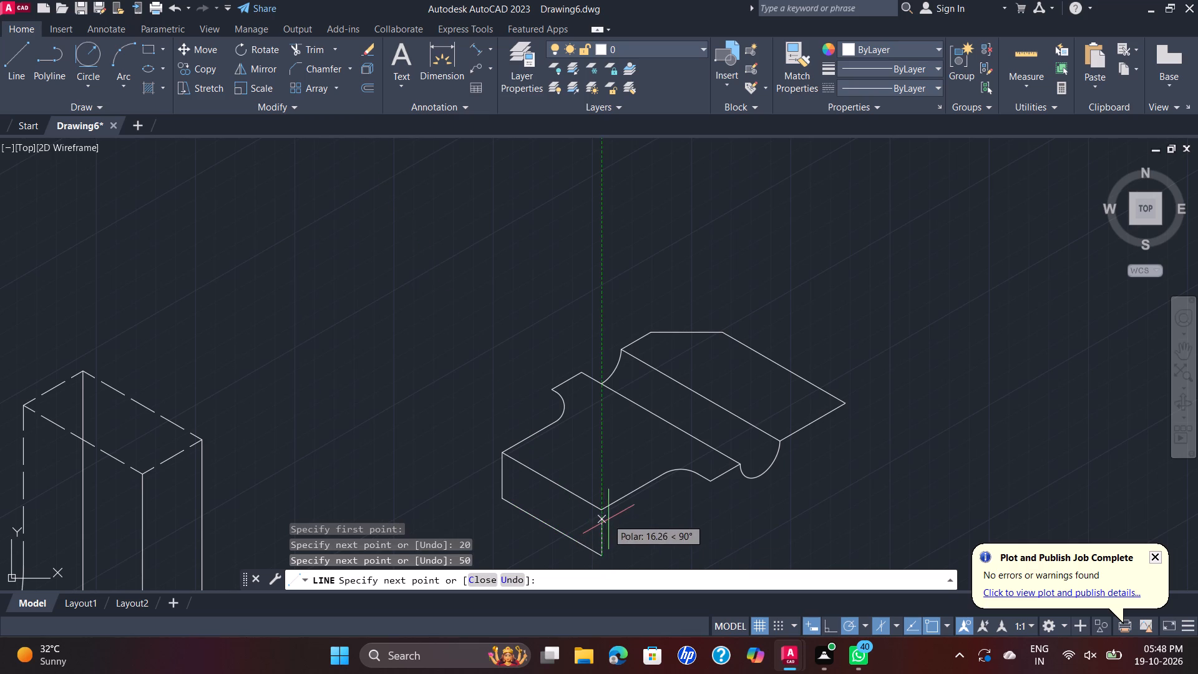
{"action": "left_click", "coordinate": [599, 506]}
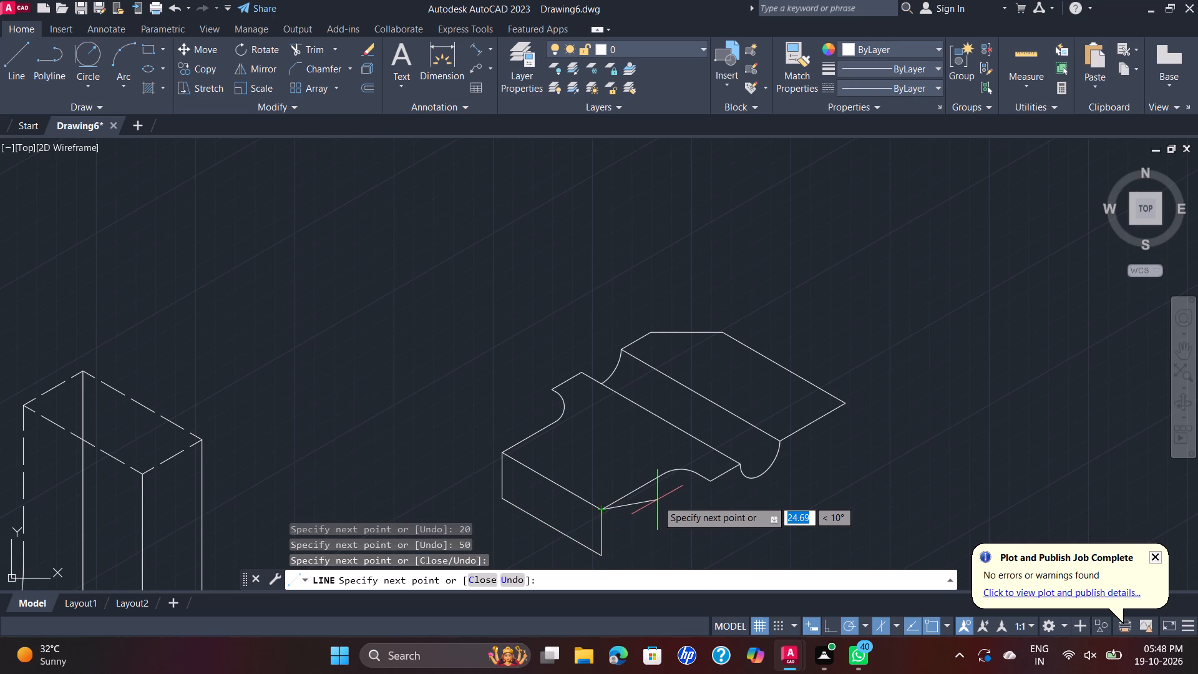
{"action": "key", "text": "Escape"}
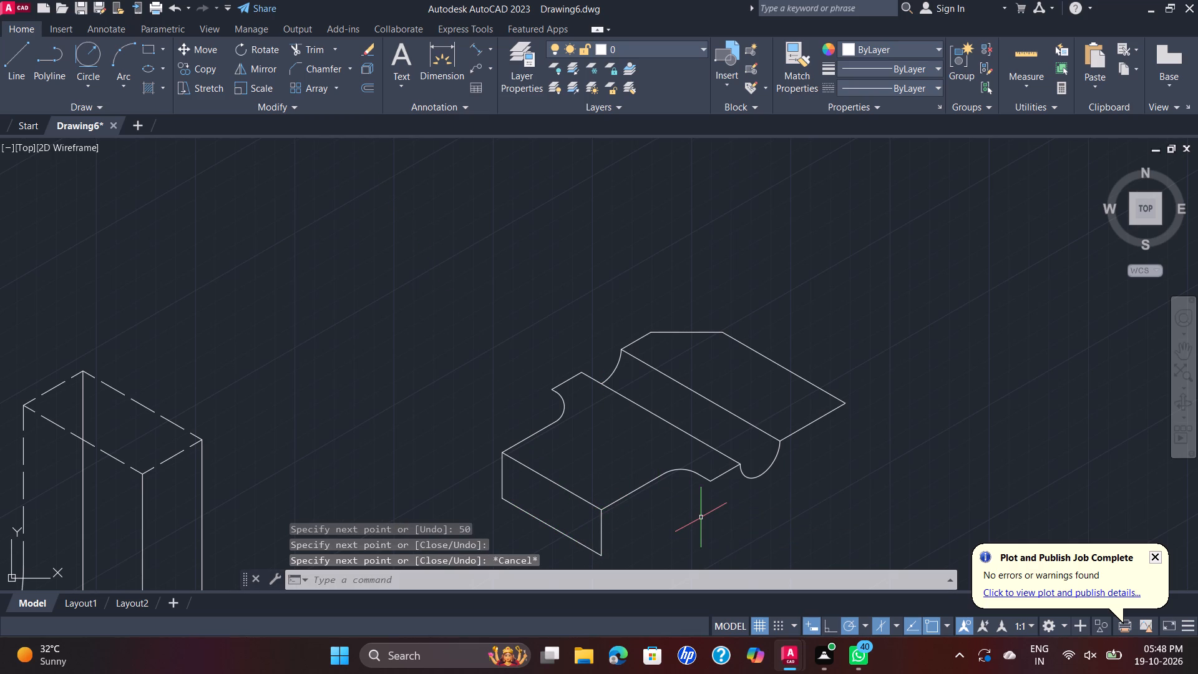
Copy the near filleted notch curve and its adjoining straight edge segments 20 units down, from the front corner to the vertical edge's lower end.
{"action": "scroll", "coordinate": [698, 516], "scroll_direction": "down", "scroll_amount": 1}
{"action": "middle_click_drag", "start_coordinate": [693, 507], "coordinate": [678, 474]}
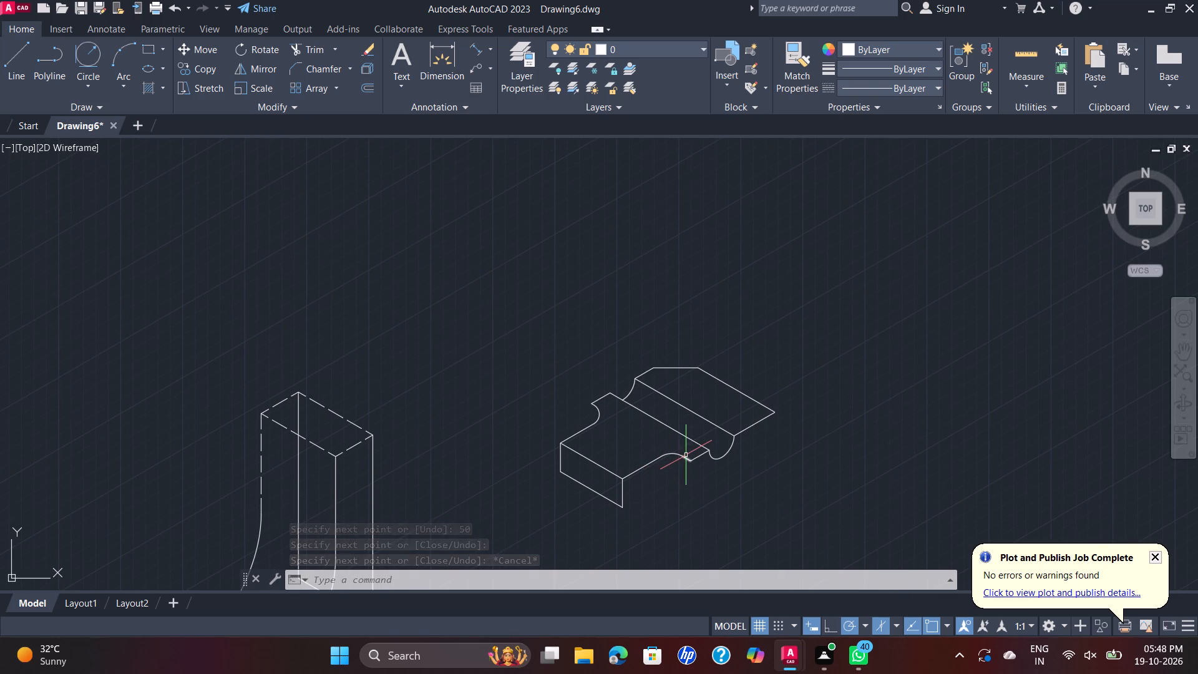
{"action": "left_click", "coordinate": [686, 455]}
{"action": "left_click", "coordinate": [674, 454]}
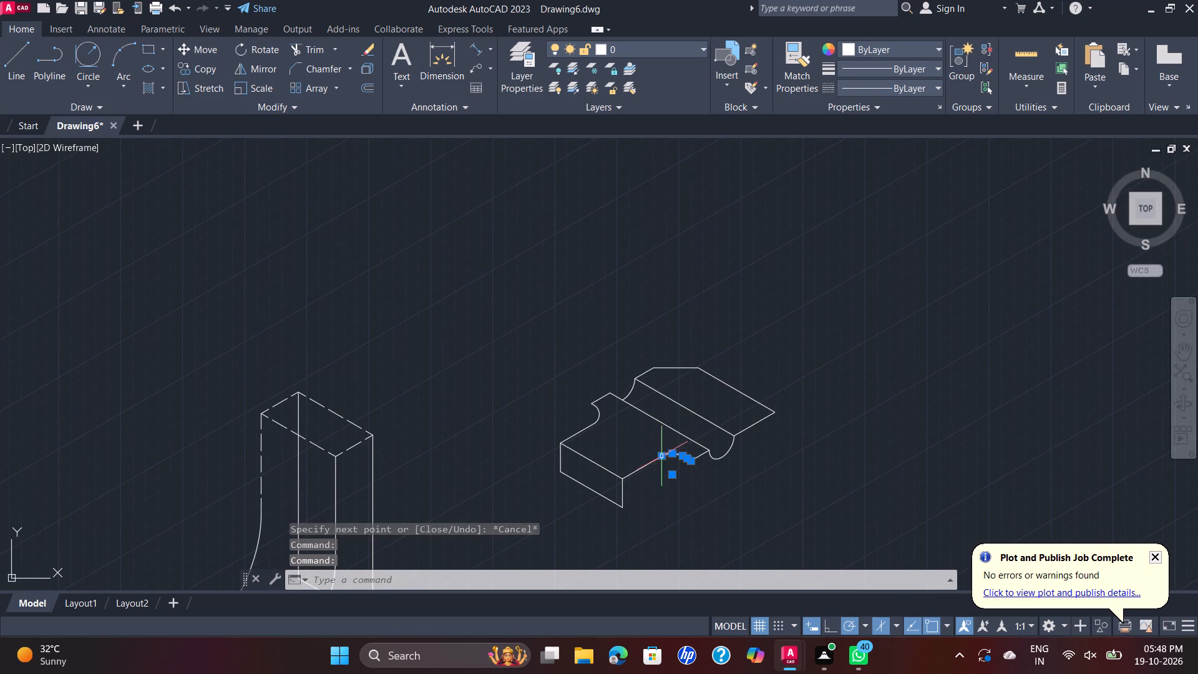
{"action": "left_click", "coordinate": [637, 471]}
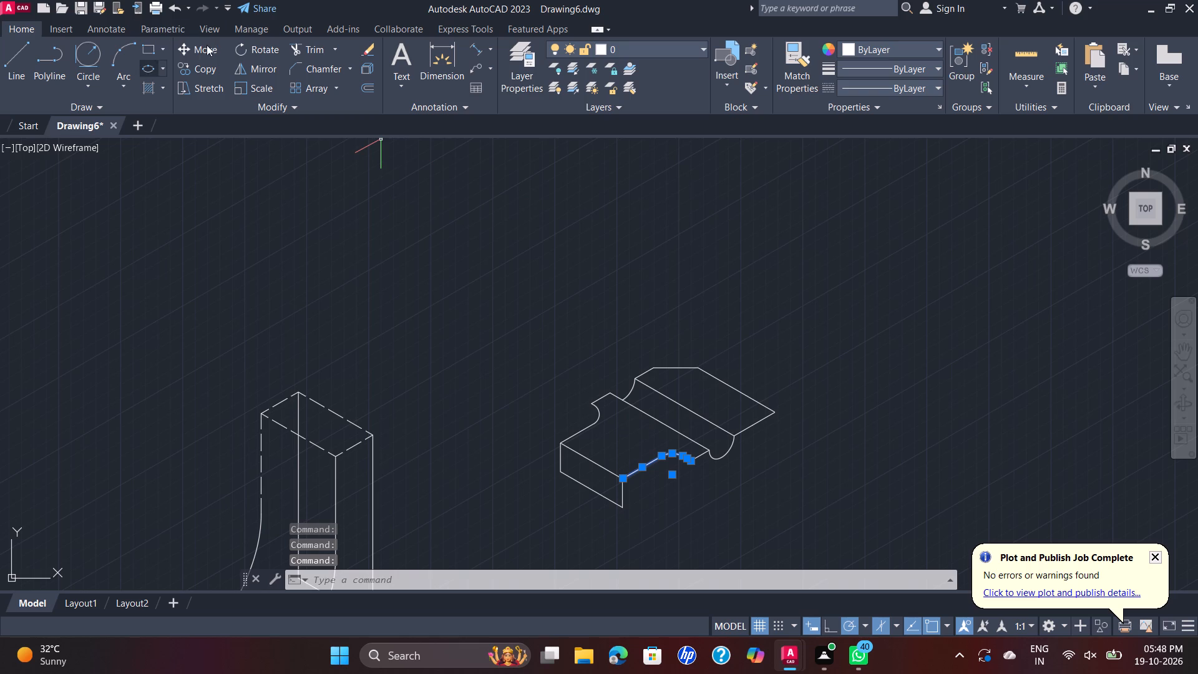
{"action": "left_click", "coordinate": [209, 72]}
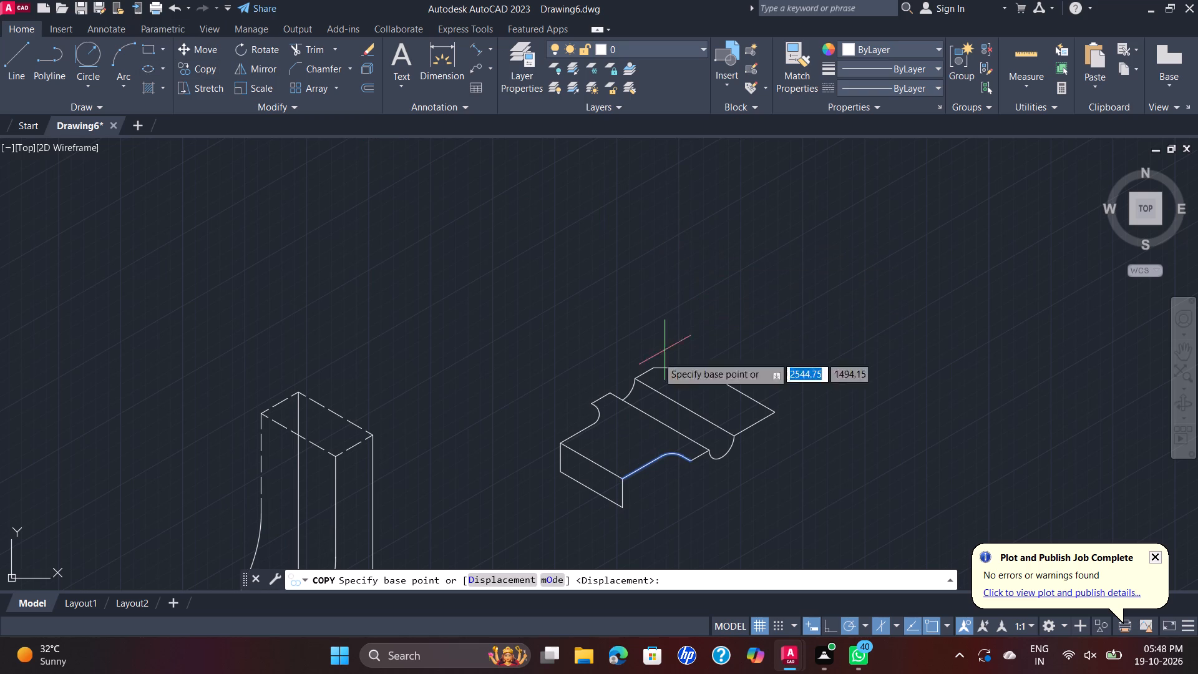
{"action": "left_click", "coordinate": [621, 479]}
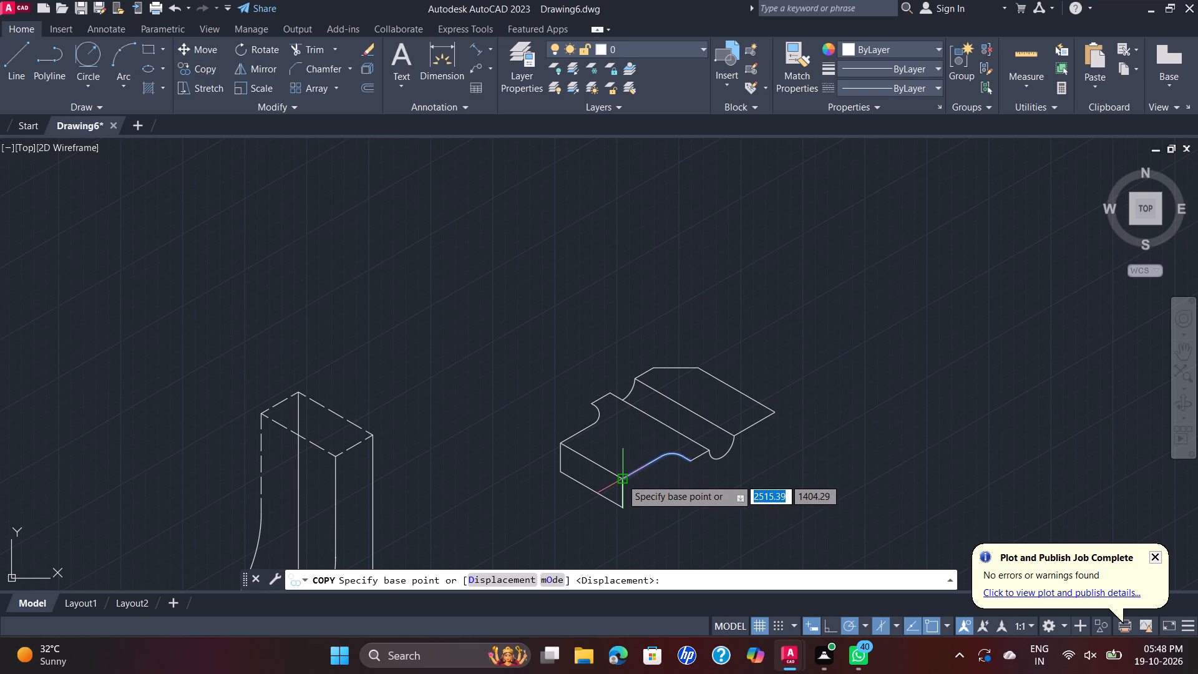
{"action": "left_click", "coordinate": [620, 512]}
{"action": "key", "text": "Escape"}
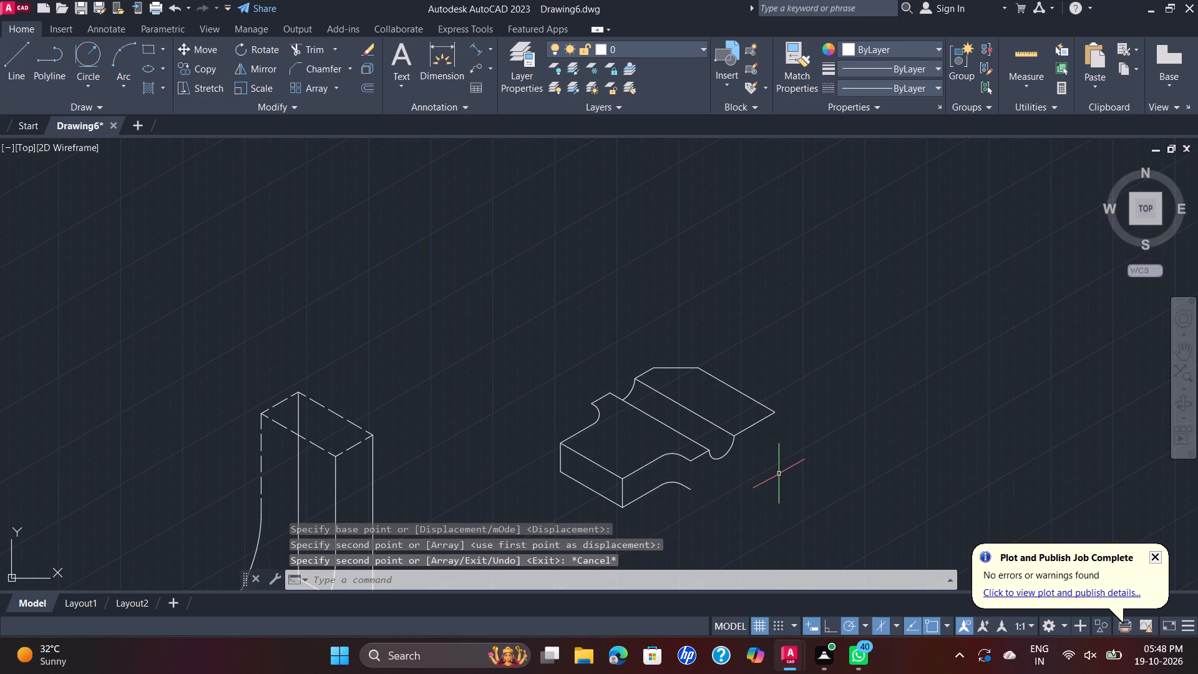
Draw a vertical line joining the free end of the copied notch edge to the matching point on the top outline.
{"action": "left_click", "coordinate": [15, 64]}
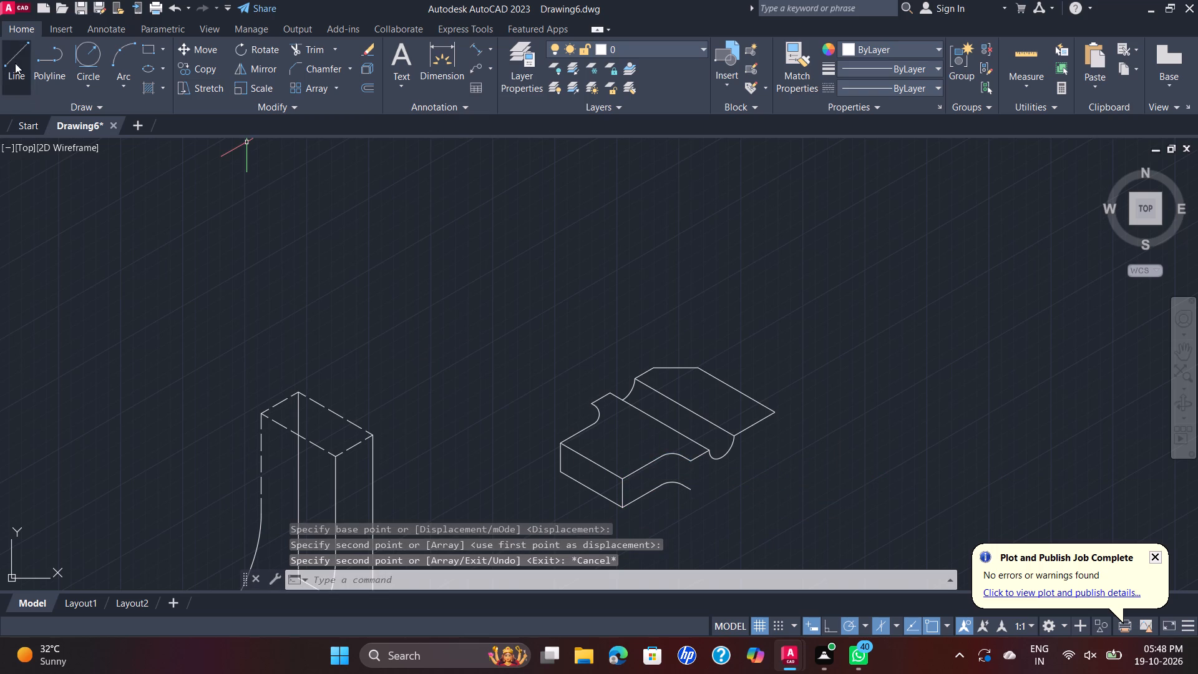
{"action": "left_click", "coordinate": [693, 489]}
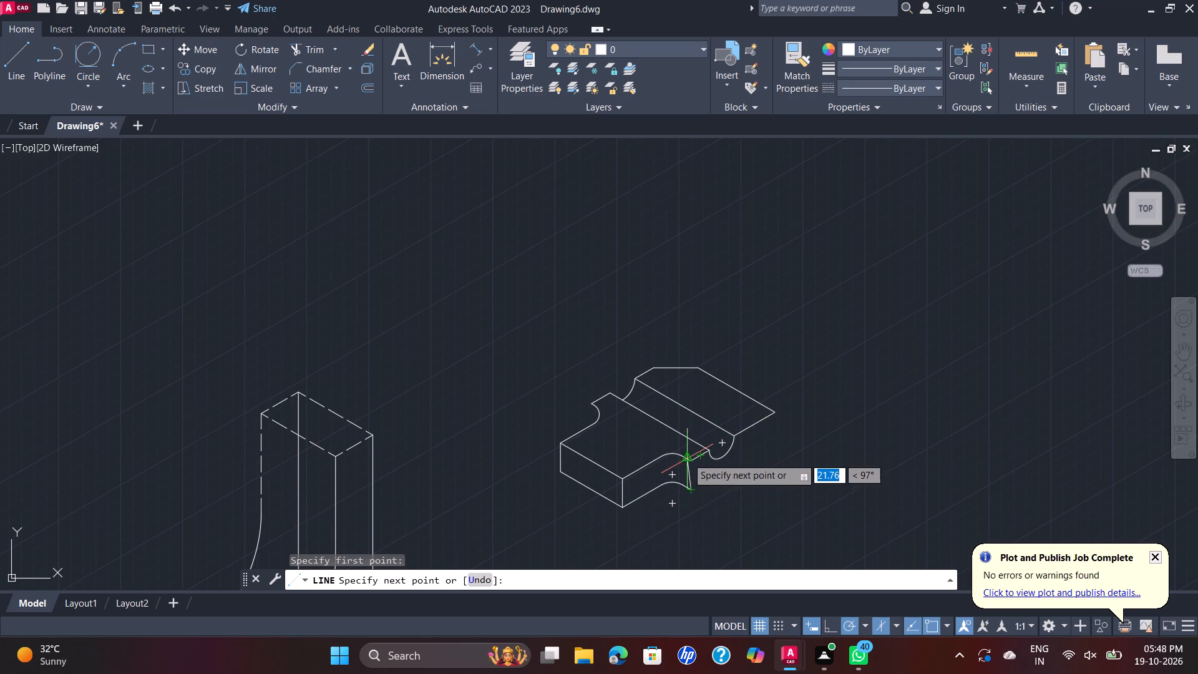
{"action": "scroll", "coordinate": [689, 469], "scroll_direction": "up", "scroll_amount": 2}
{"action": "left_click", "coordinate": [688, 447]}
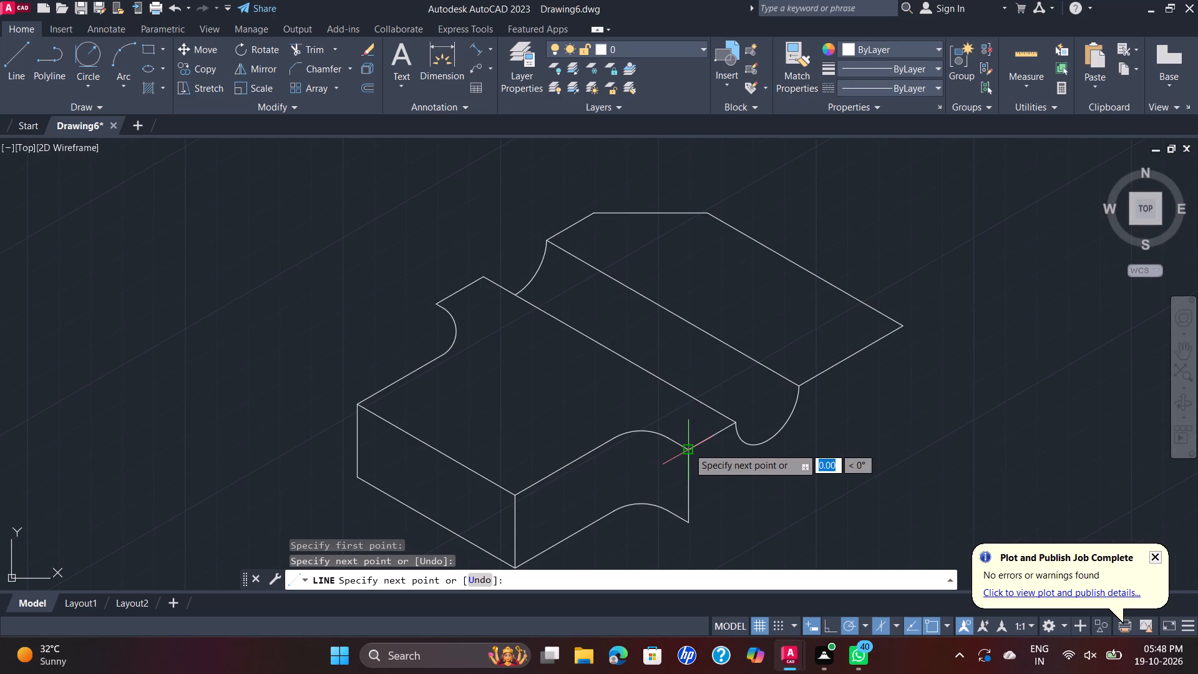
{"action": "key", "text": "Escape"}
Draw the lower long edge 68 units along 30° from the notch's bottom corner, and connect it vertically up to the top outline's corner.
{"action": "key", "text": "space"}
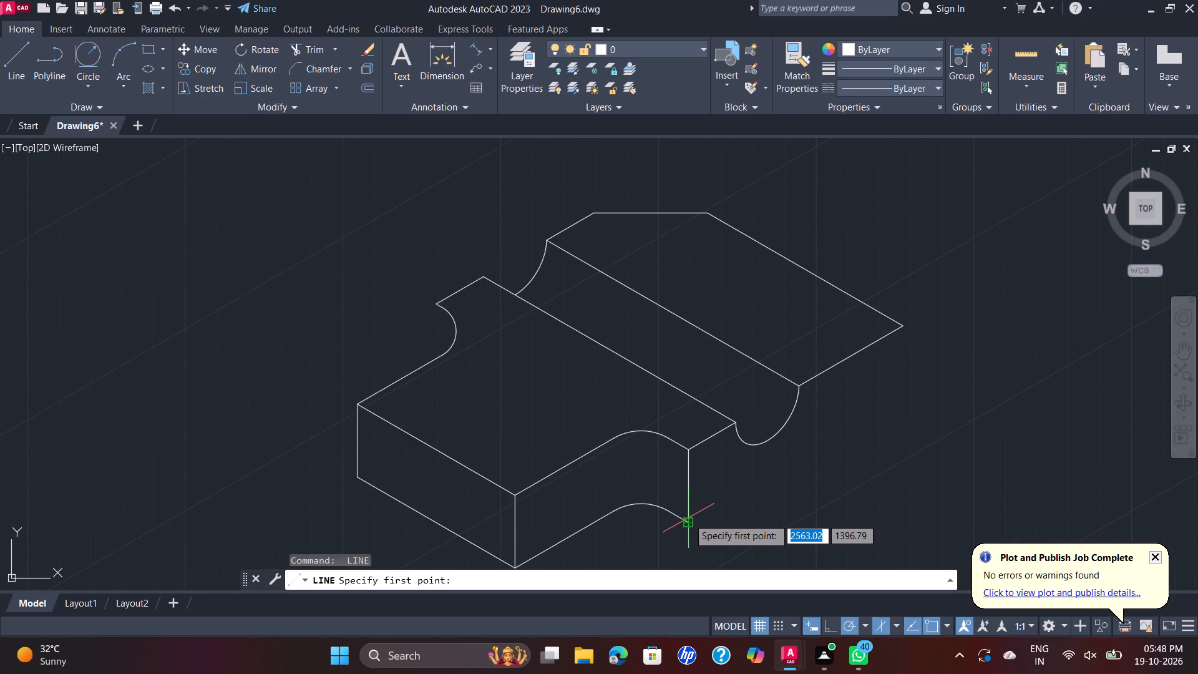
{"action": "left_click", "coordinate": [688, 518]}
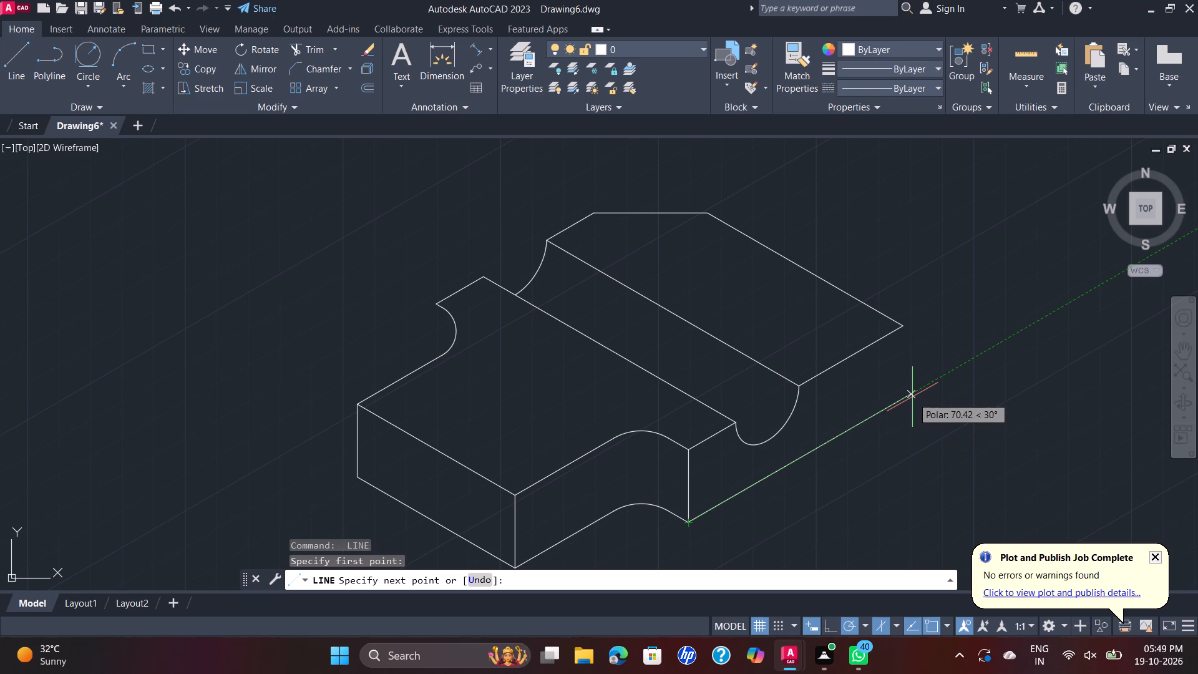
{"action": "type", "text": "68"}
{"action": "key", "text": "Return"}
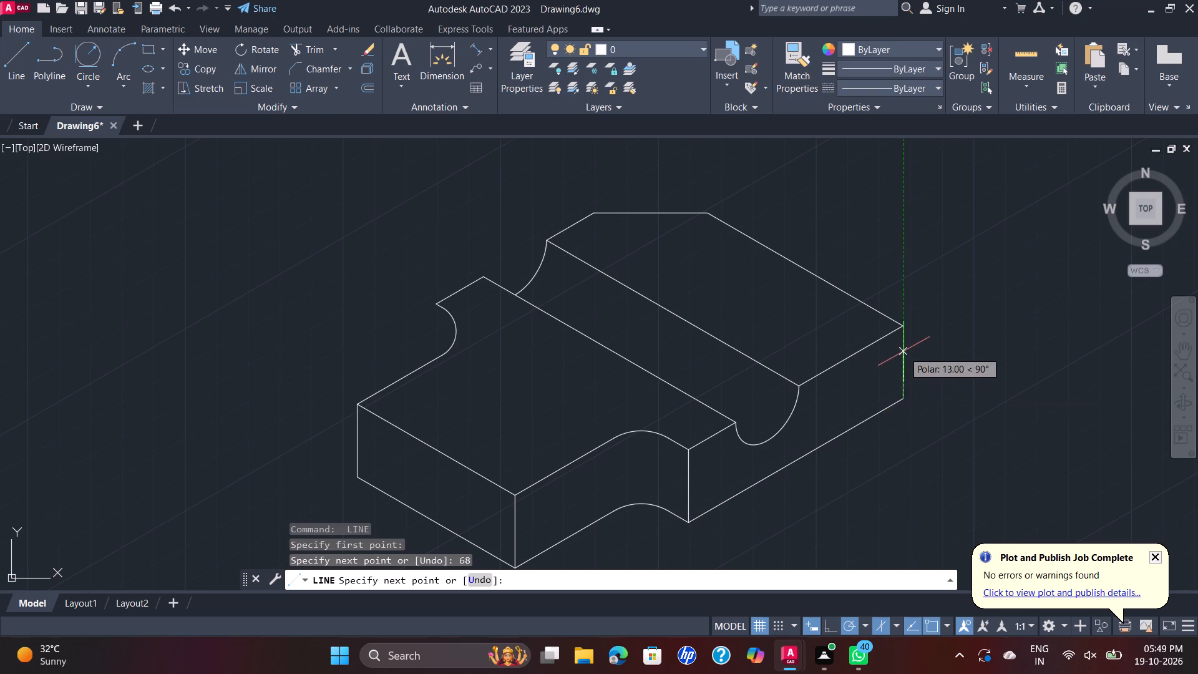
{"action": "left_click", "coordinate": [902, 324]}
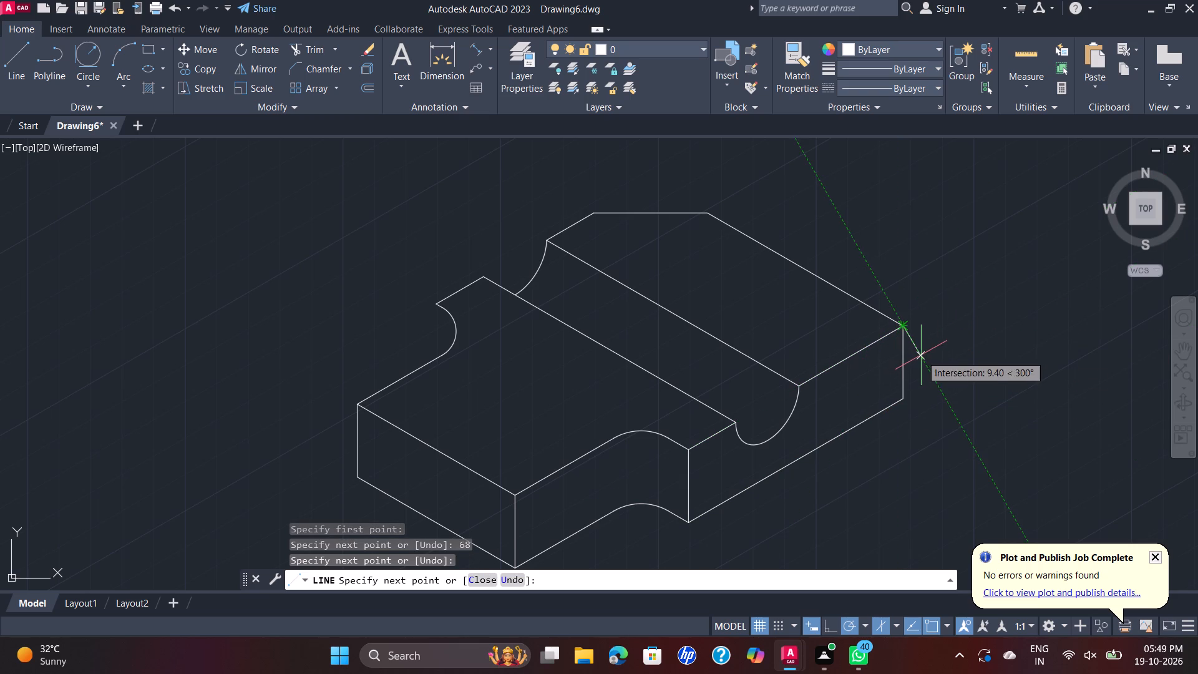
{"action": "key", "text": "Escape"}
Draw an 80-unit line along 330° across the block's top, from the chamfer corner nearest the groove to the opposite top edge.
{"action": "key", "text": "space"}
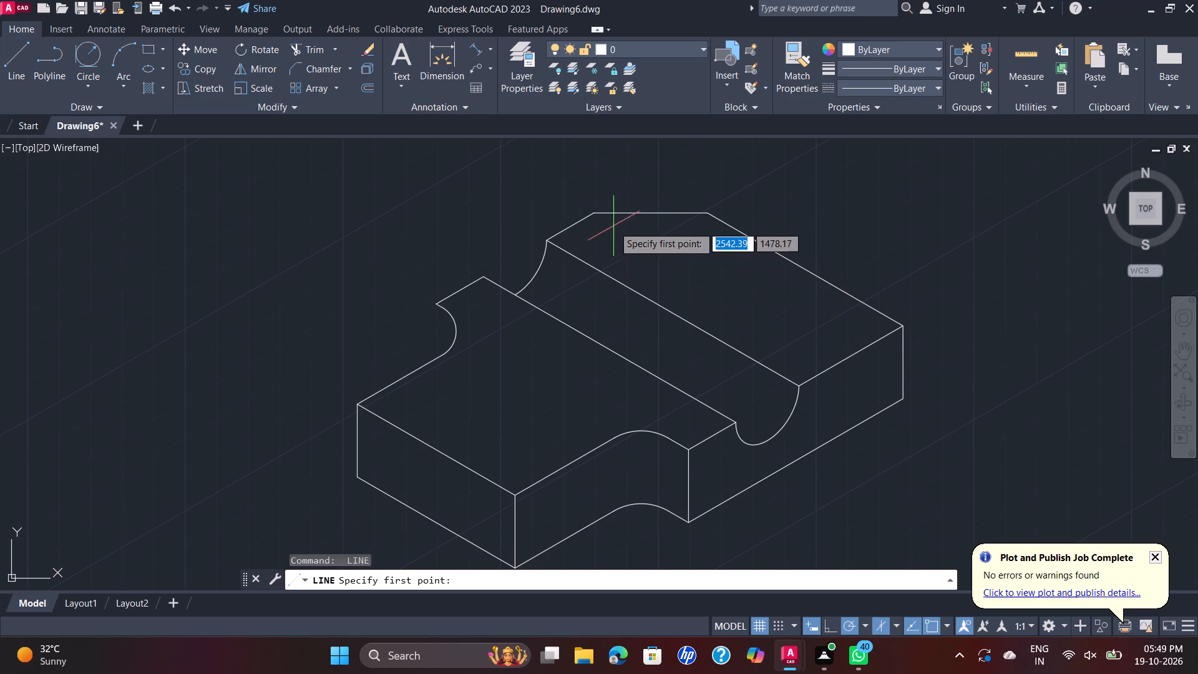
{"action": "left_click", "coordinate": [592, 212]}
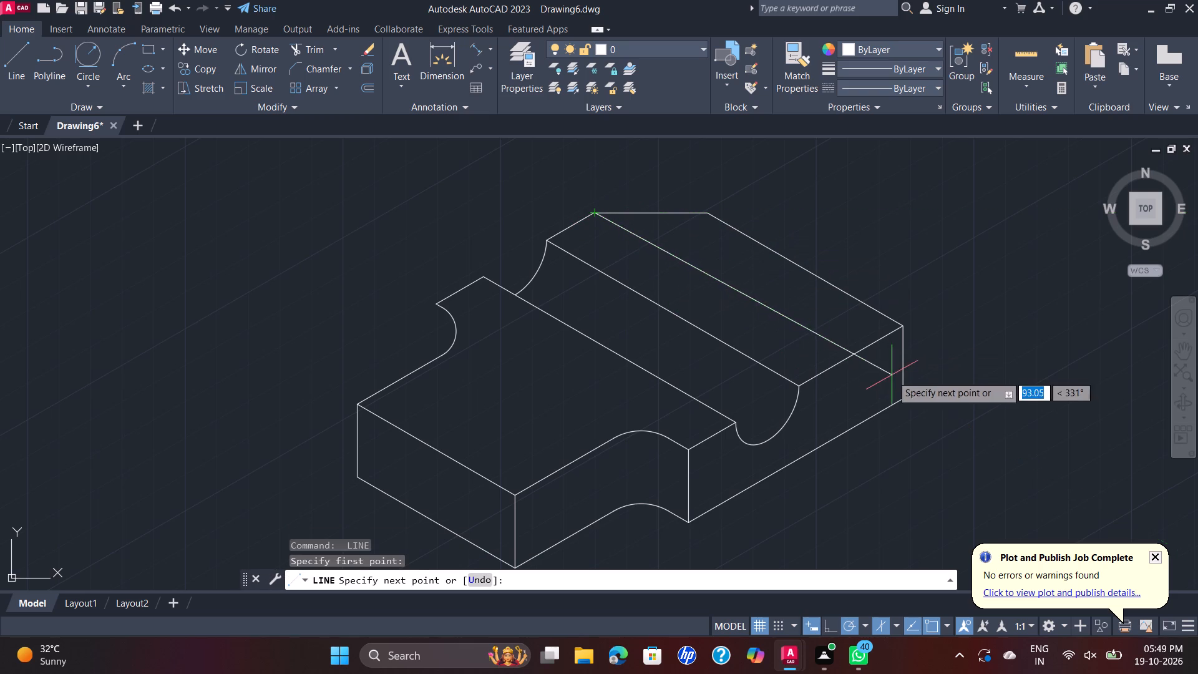
{"action": "left_click", "coordinate": [845, 358]}
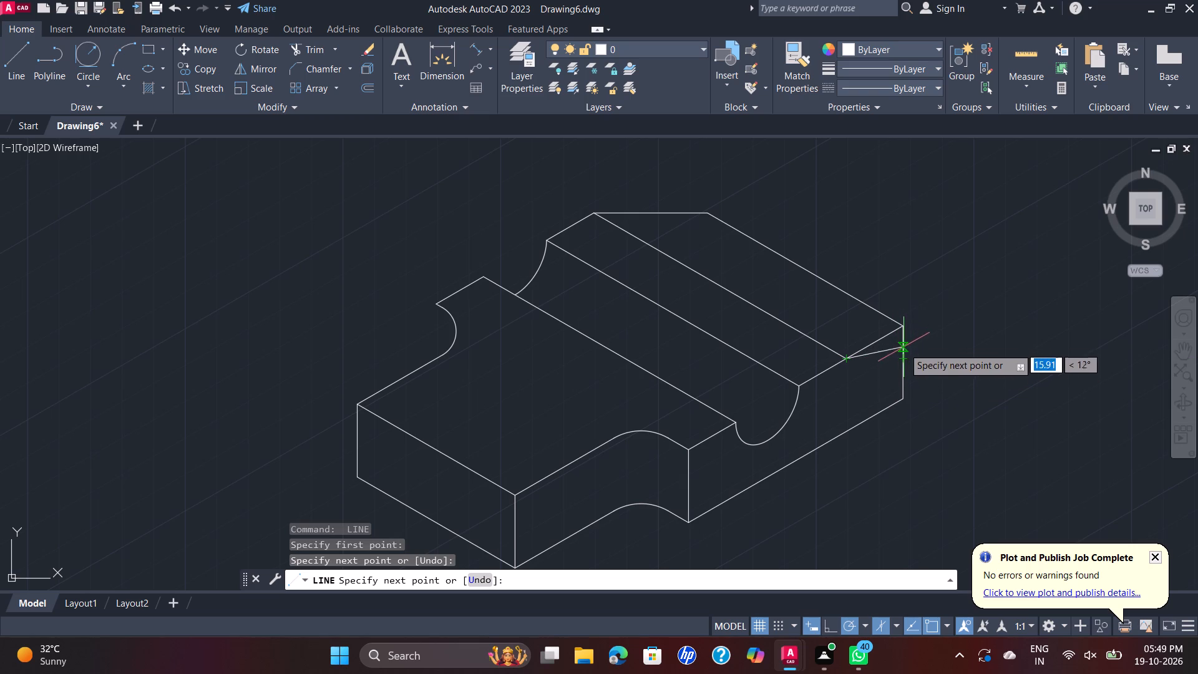
{"action": "key", "text": "Escape"}
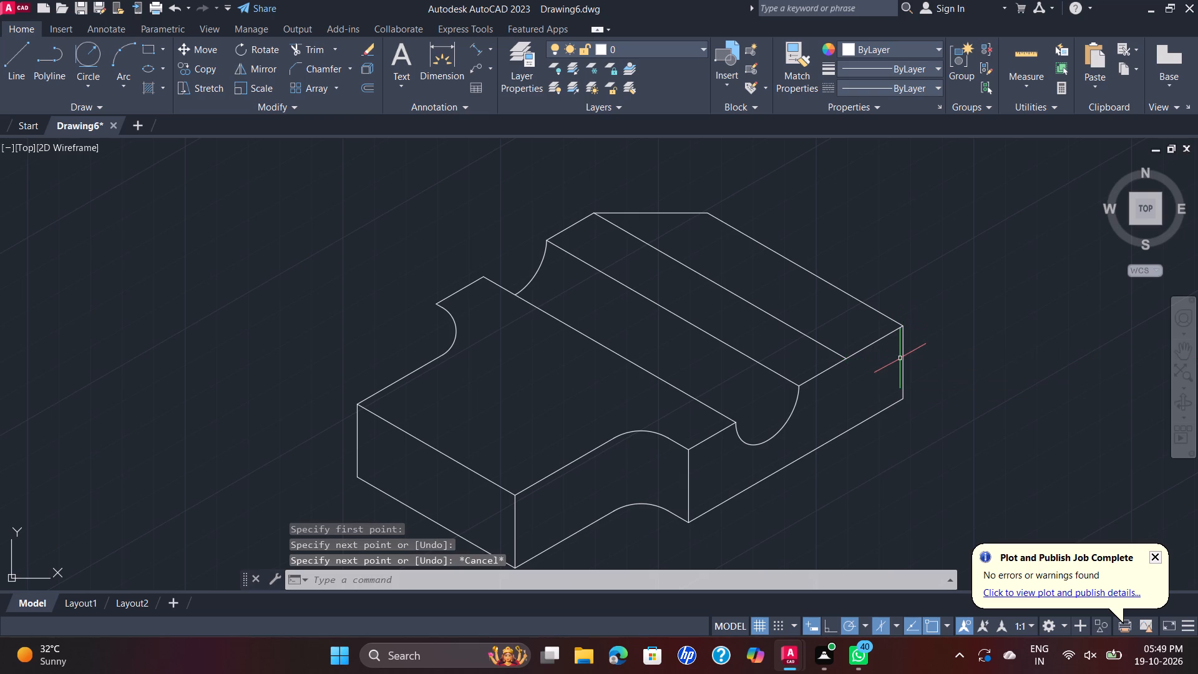
Draw a line 15 units up from the end face's far bottom corner, and connect it to the new line's end on the top edge.
{"action": "key", "text": "space"}
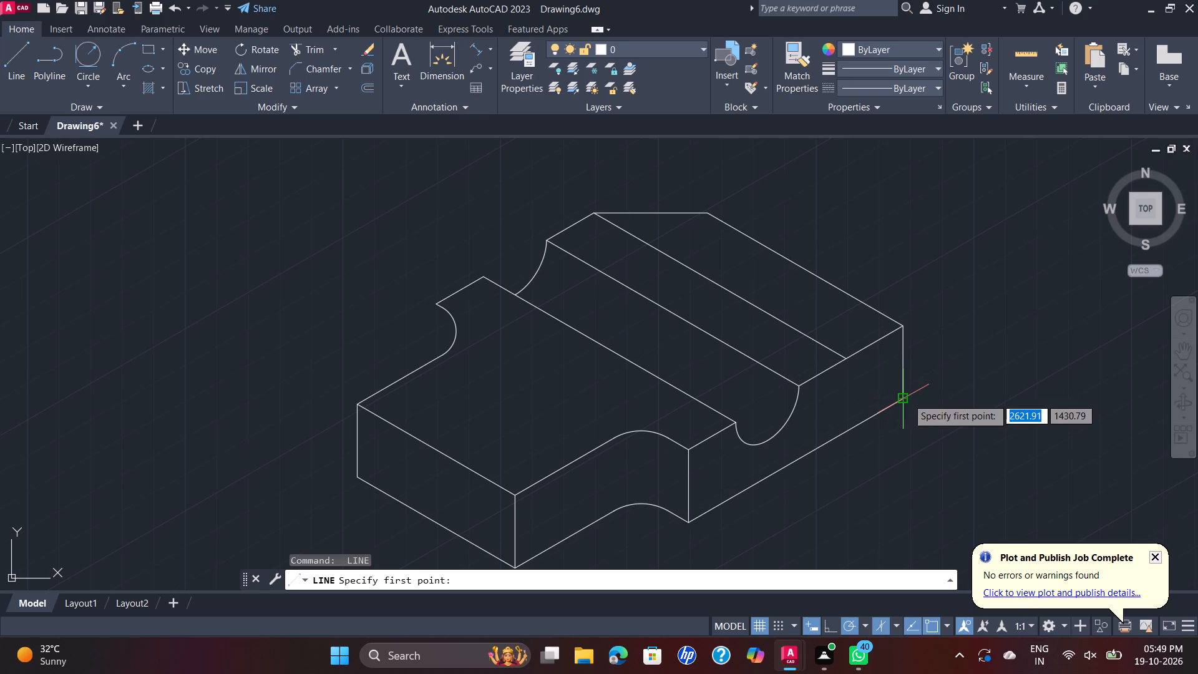
{"action": "left_click", "coordinate": [907, 398]}
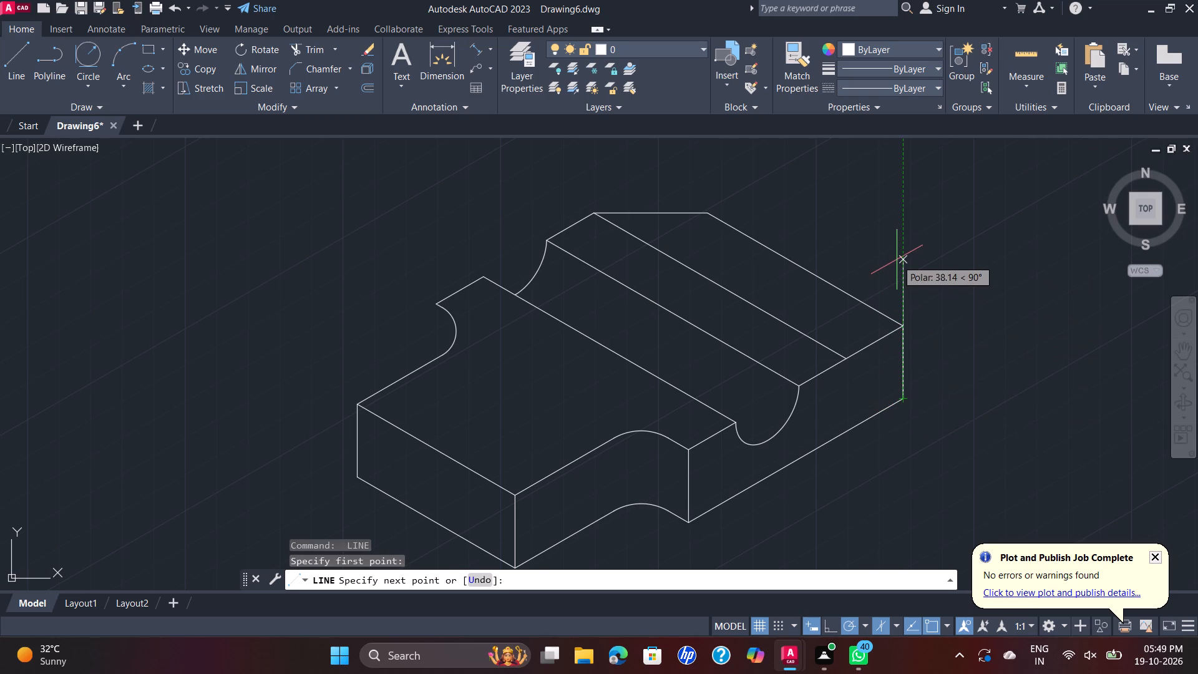
{"action": "type", "text": "15"}
{"action": "key", "text": "Return"}
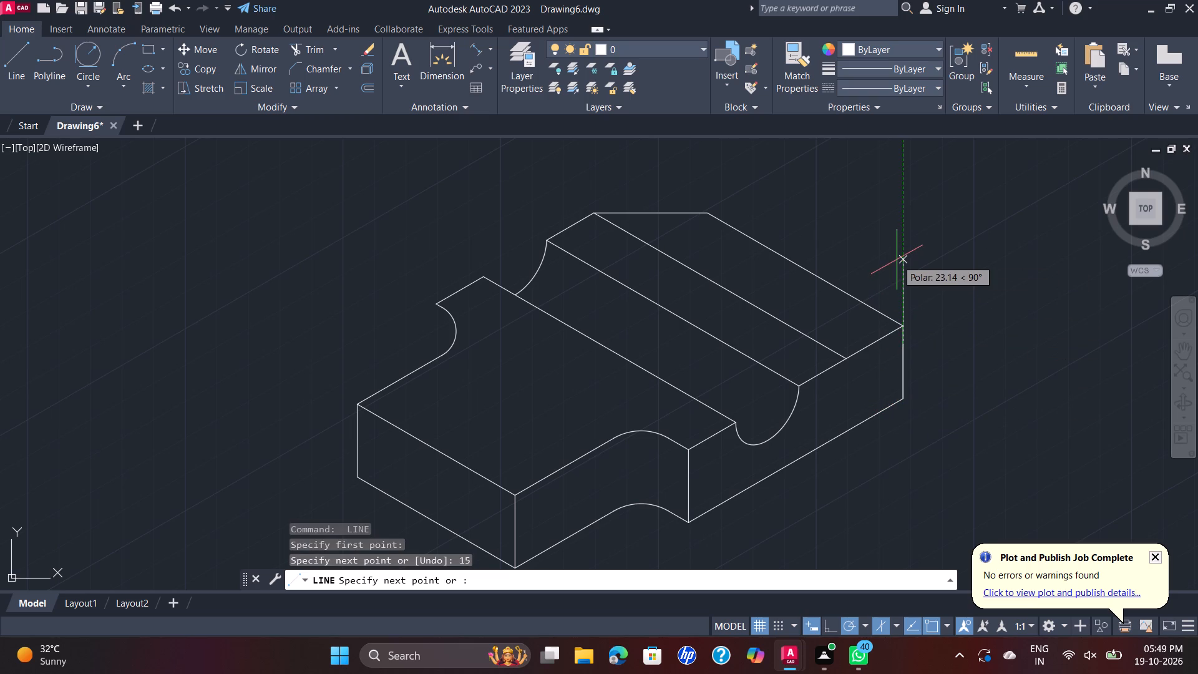
{"action": "left_click", "coordinate": [846, 358]}
{"action": "key", "text": "Escape"}
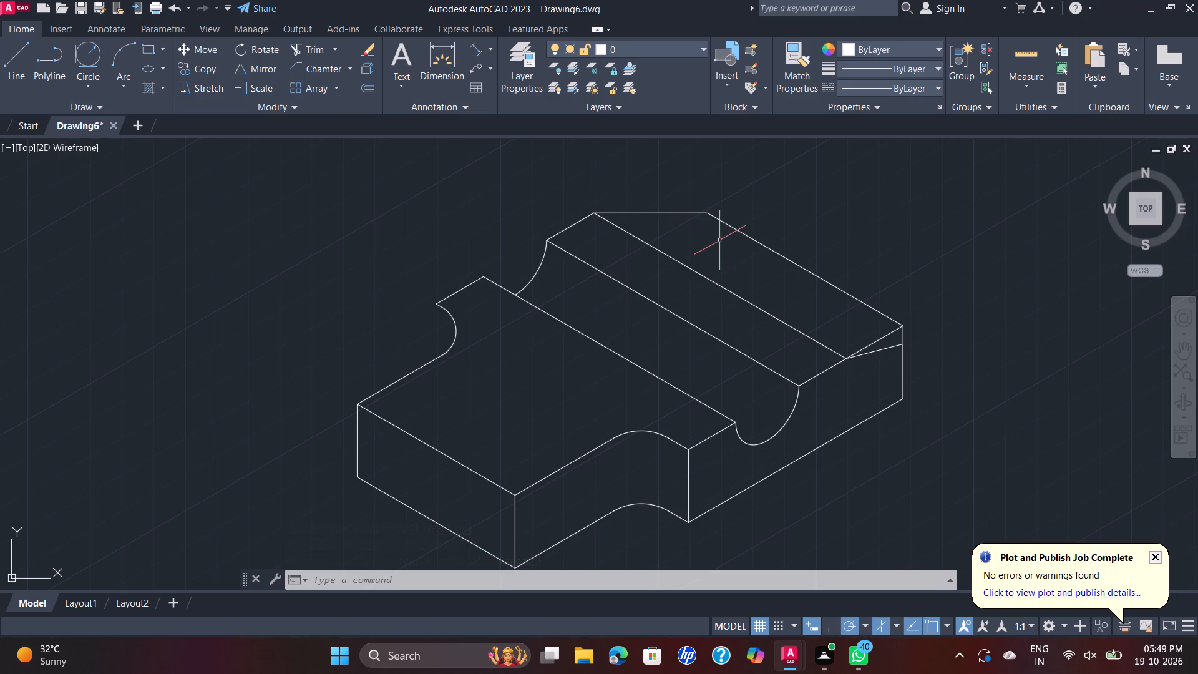
Erase the short top edge segment above the new sloping edge.
{"action": "middle_click_drag", "start_coordinate": [719, 242], "coordinate": [651, 385]}
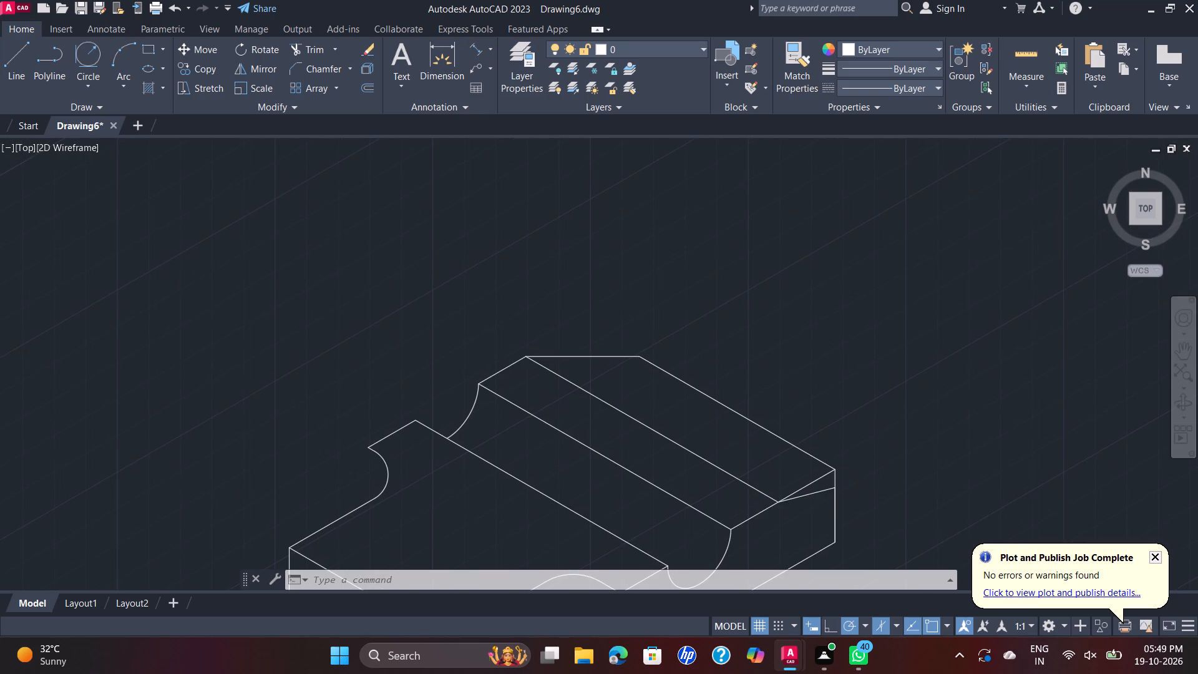
{"action": "scroll", "coordinate": [650, 343], "scroll_direction": "down", "scroll_amount": 1}
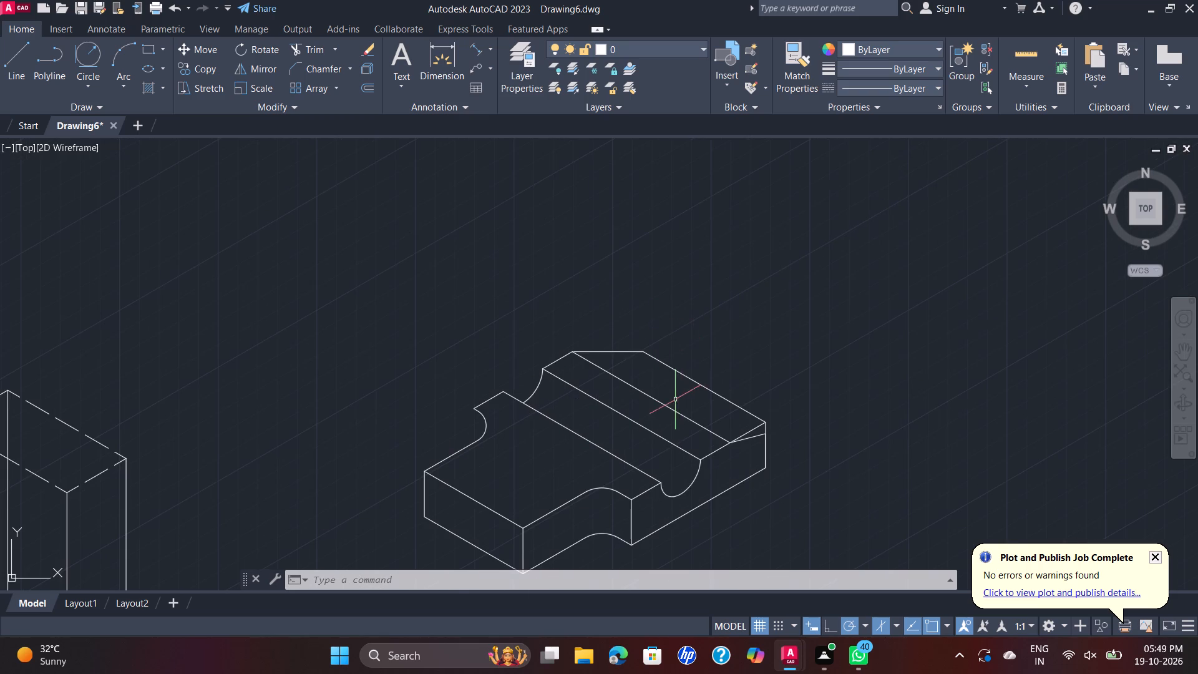
{"action": "scroll", "coordinate": [674, 398], "scroll_direction": "up", "scroll_amount": 1}
{"action": "middle_click_drag", "start_coordinate": [676, 394], "coordinate": [706, 335]}
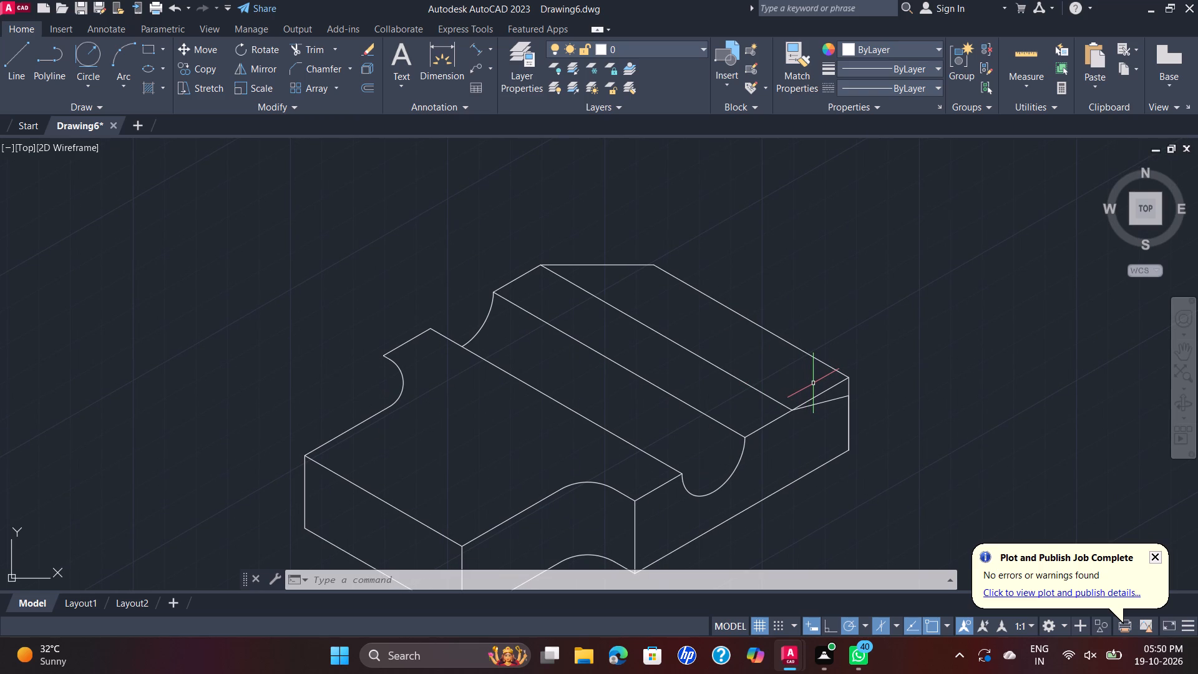
{"action": "left_click", "coordinate": [834, 386]}
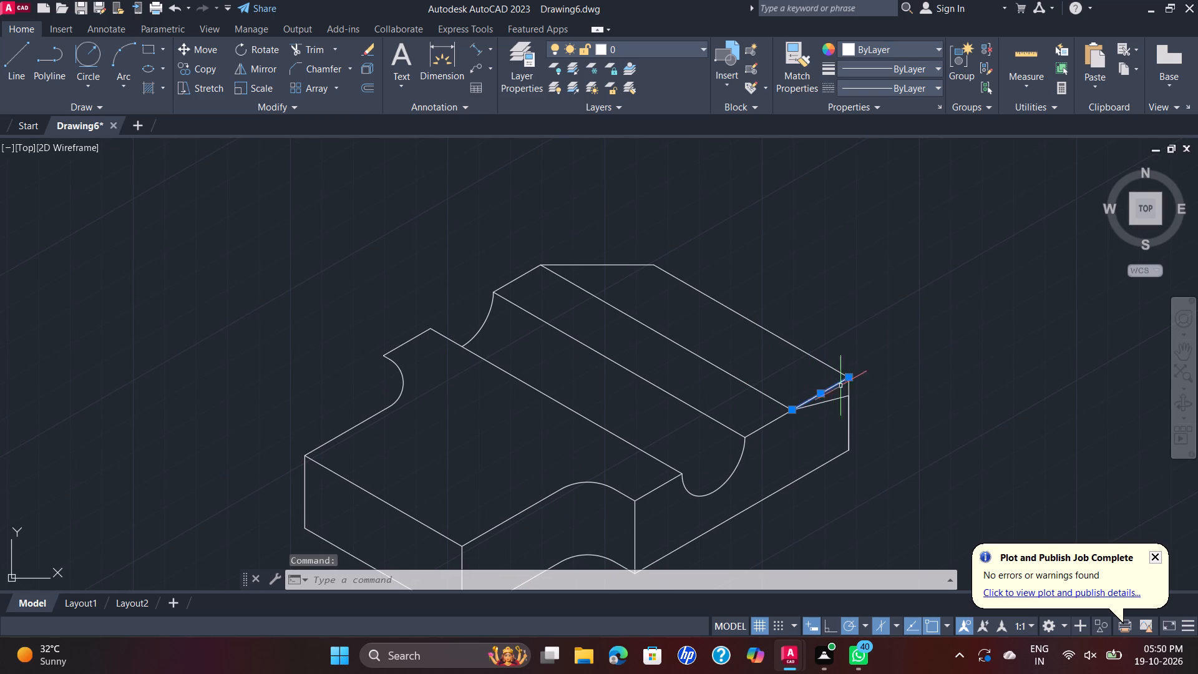
{"action": "key", "text": "Home"}
{"action": "key", "text": "Delete"}
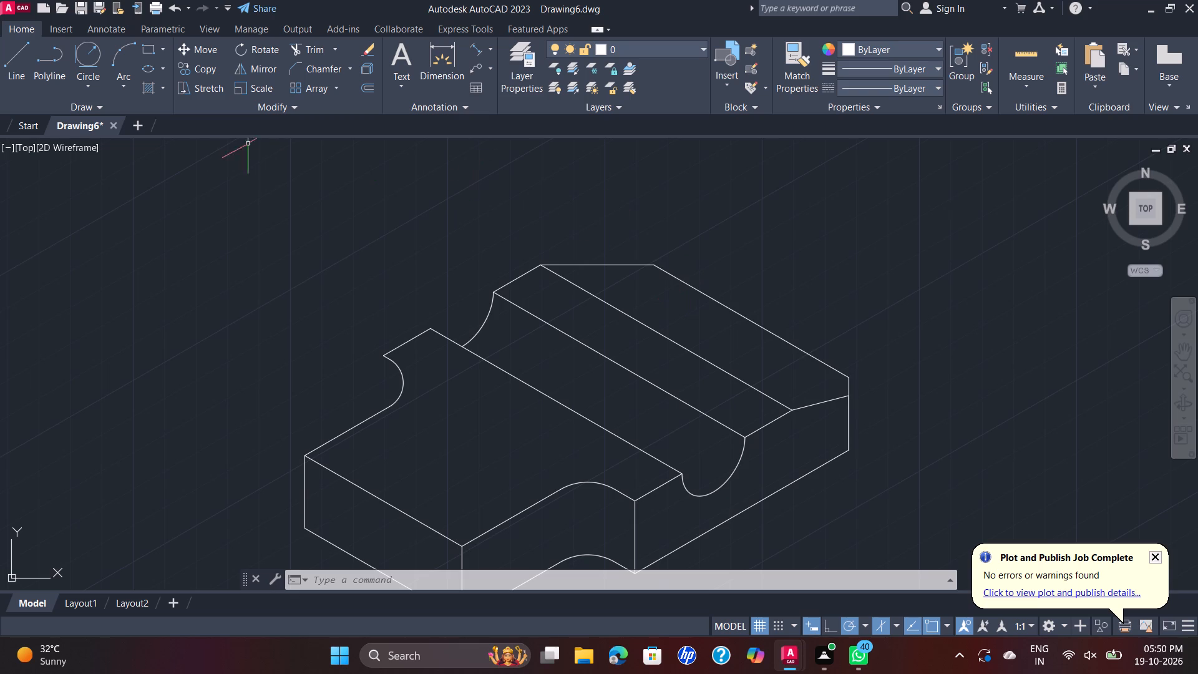
From the slope's lower corner, draw an 80-unit line along 150°, and connect its end to the start of the line across the top.
{"action": "left_click", "coordinate": [15, 56]}
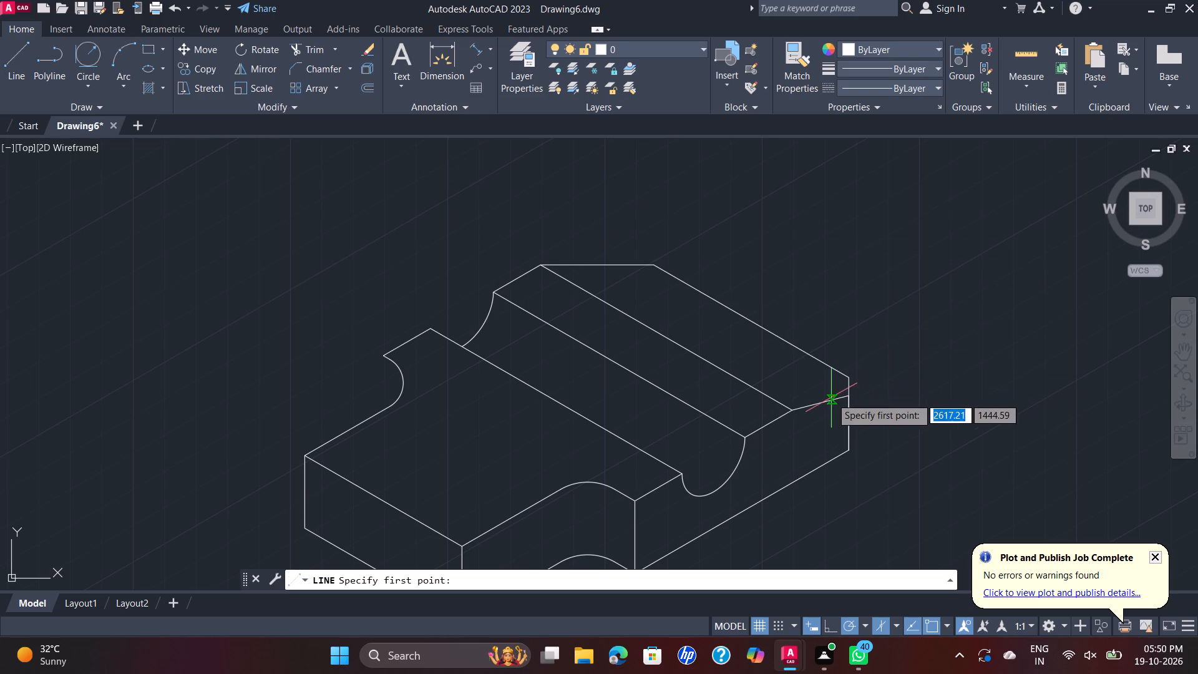
{"action": "left_click", "coordinate": [850, 395]}
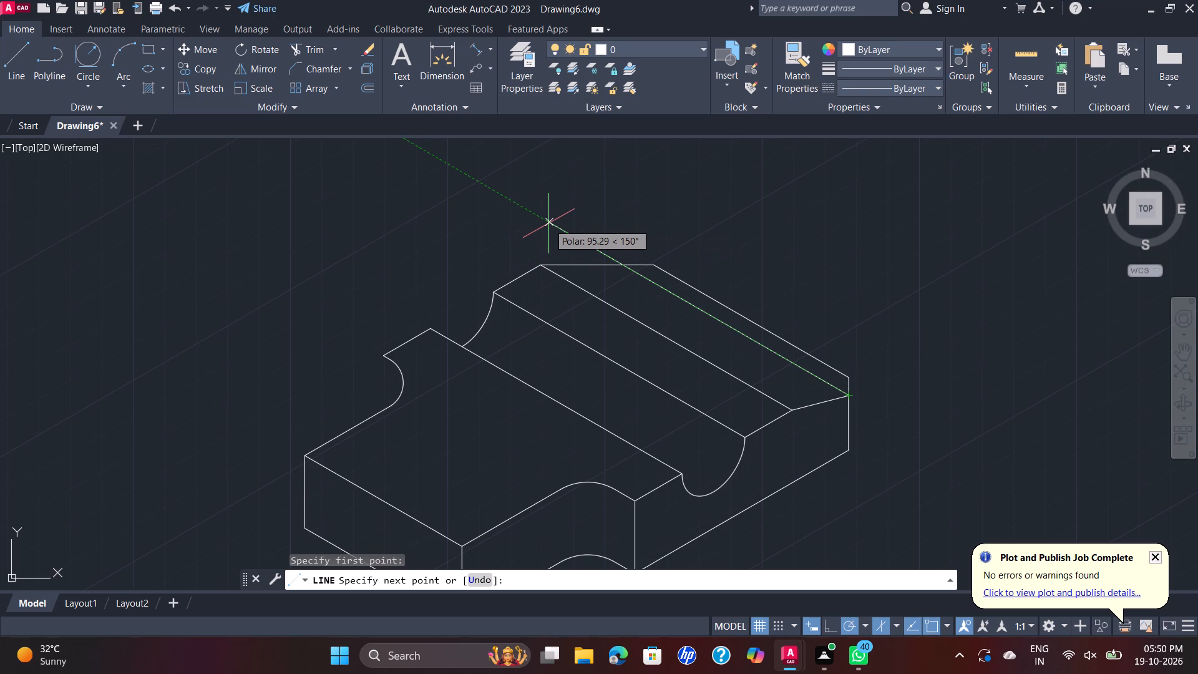
{"action": "type", "text": "80"}
{"action": "key", "text": "Return"}
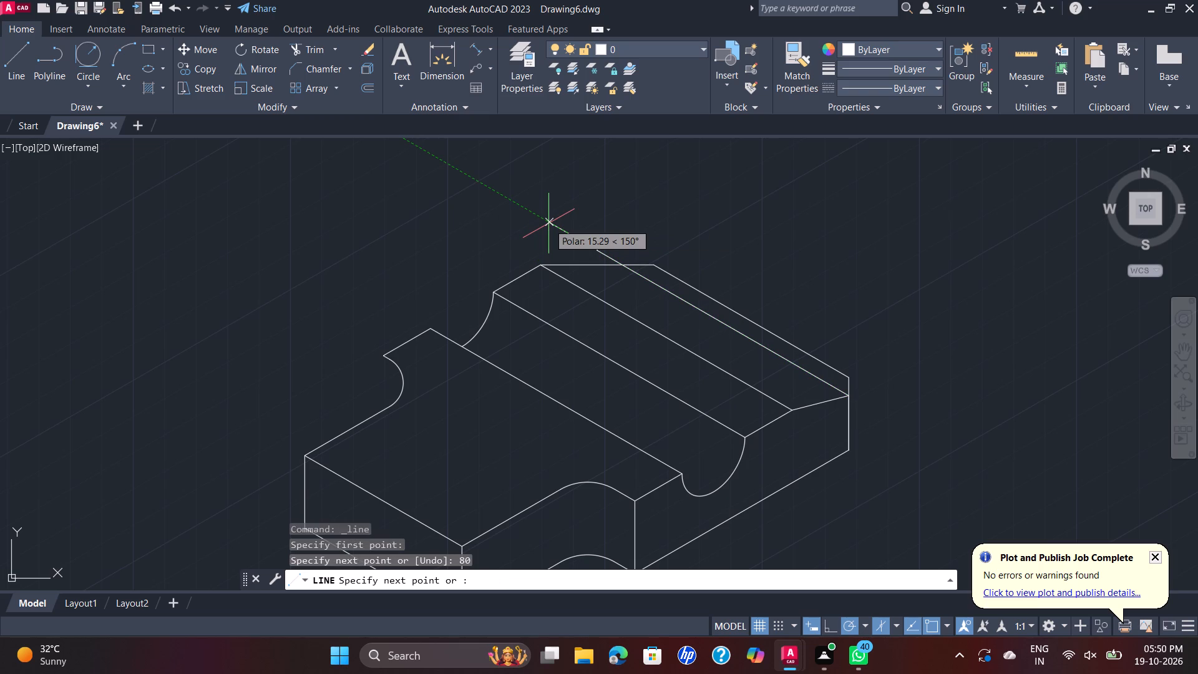
{"action": "left_click", "coordinate": [545, 261]}
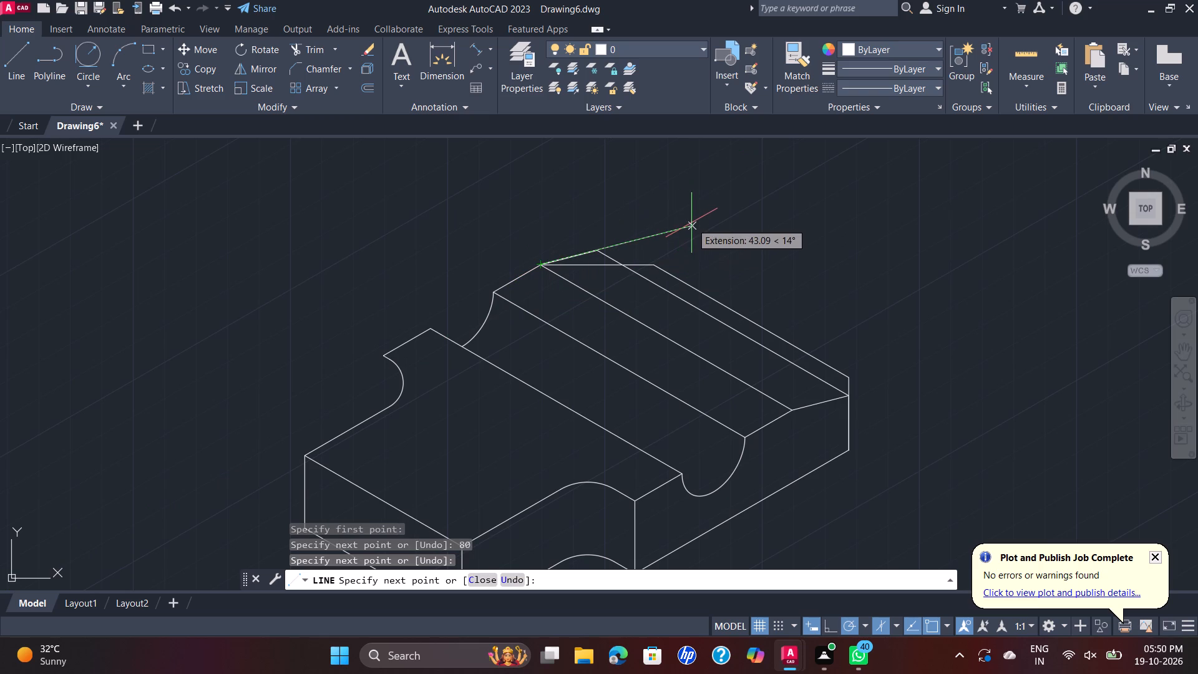
{"action": "key", "text": "Escape"}
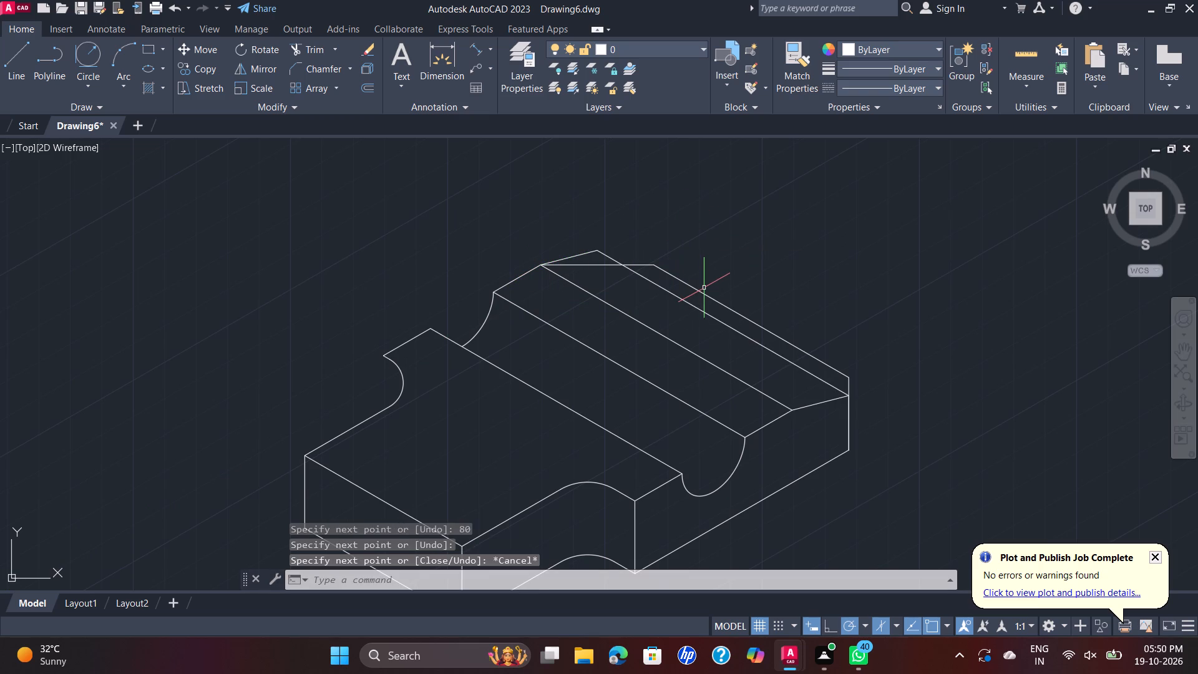
Erase the old long back edge and the horizontal chamfer edge, and trim the vertical stub above the slope's lower corner.
{"action": "left_click", "coordinate": [704, 294]}
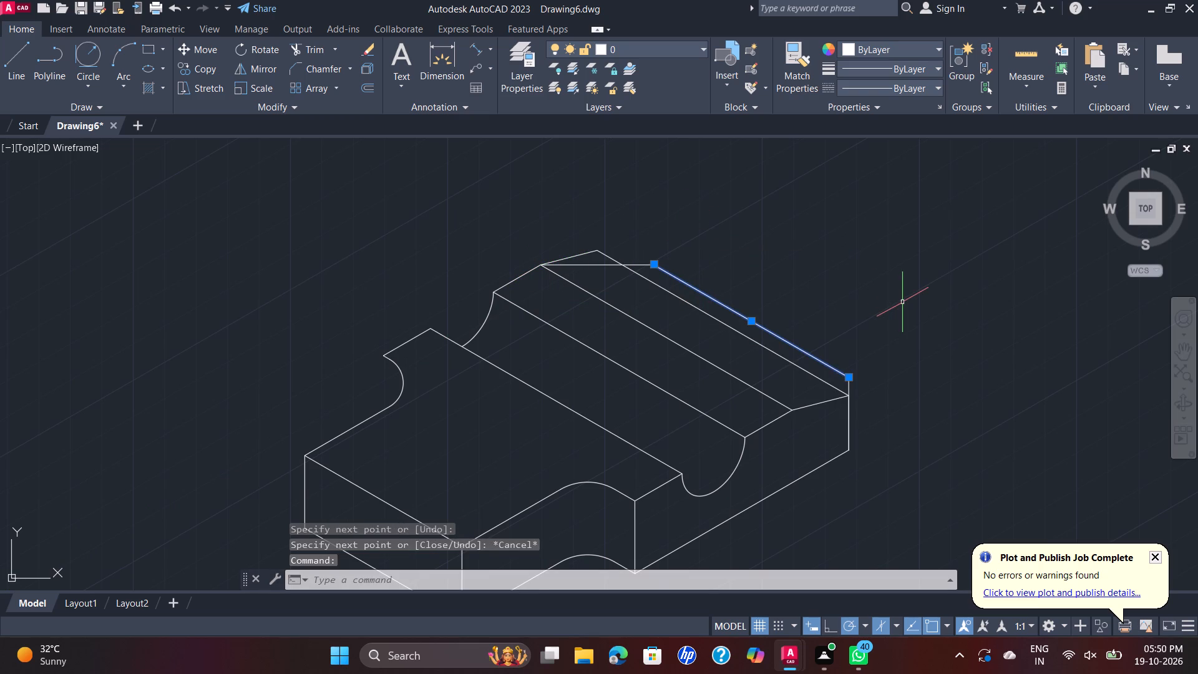
{"action": "key", "text": "Delete"}
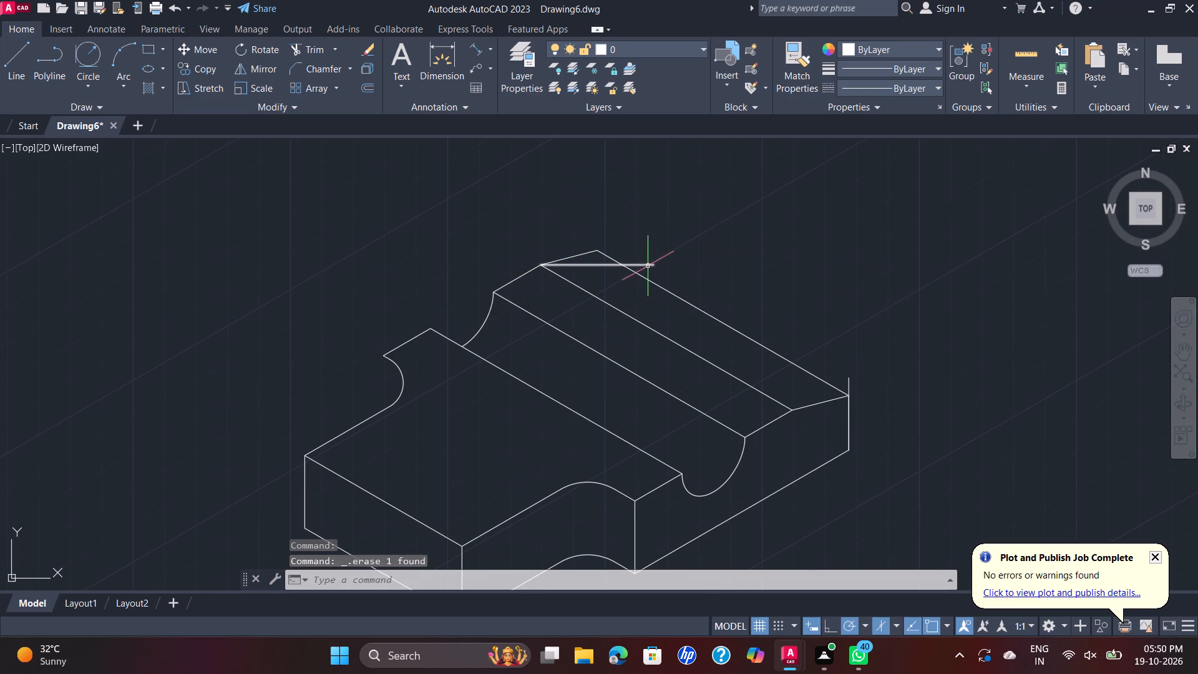
{"action": "left_click", "coordinate": [644, 265]}
{"action": "key", "text": "Delete"}
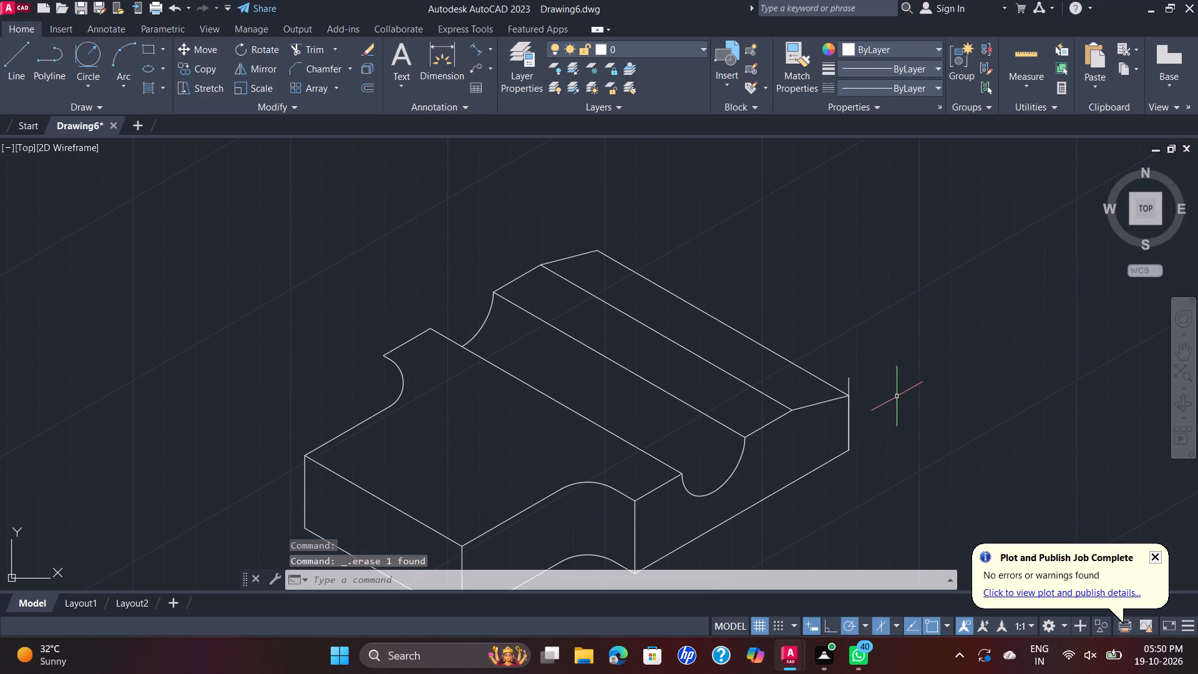
{"action": "left_click", "coordinate": [313, 46]}
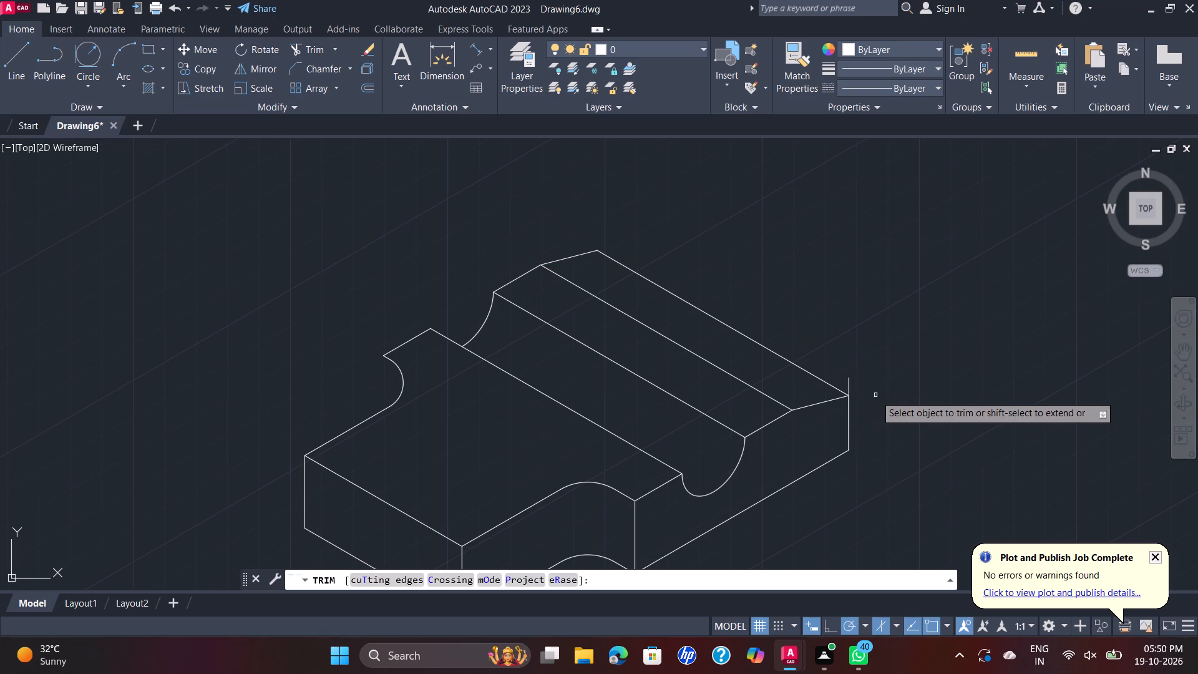
{"action": "left_click", "coordinate": [849, 384]}
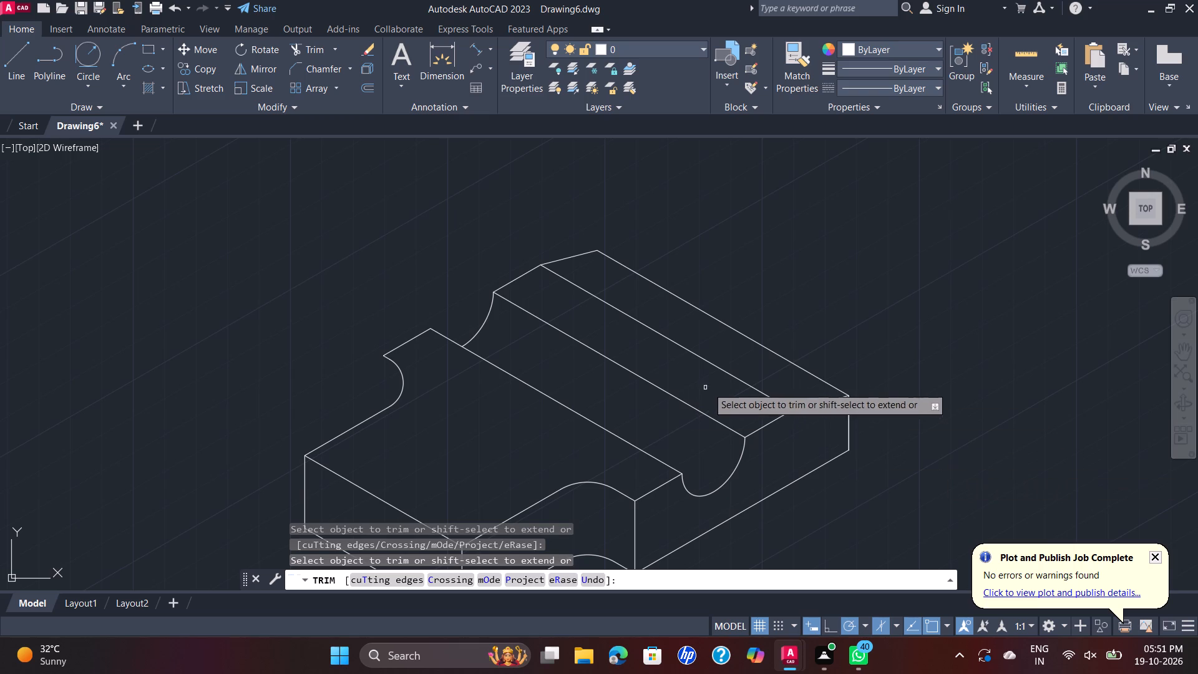
{"action": "key", "text": "Escape"}
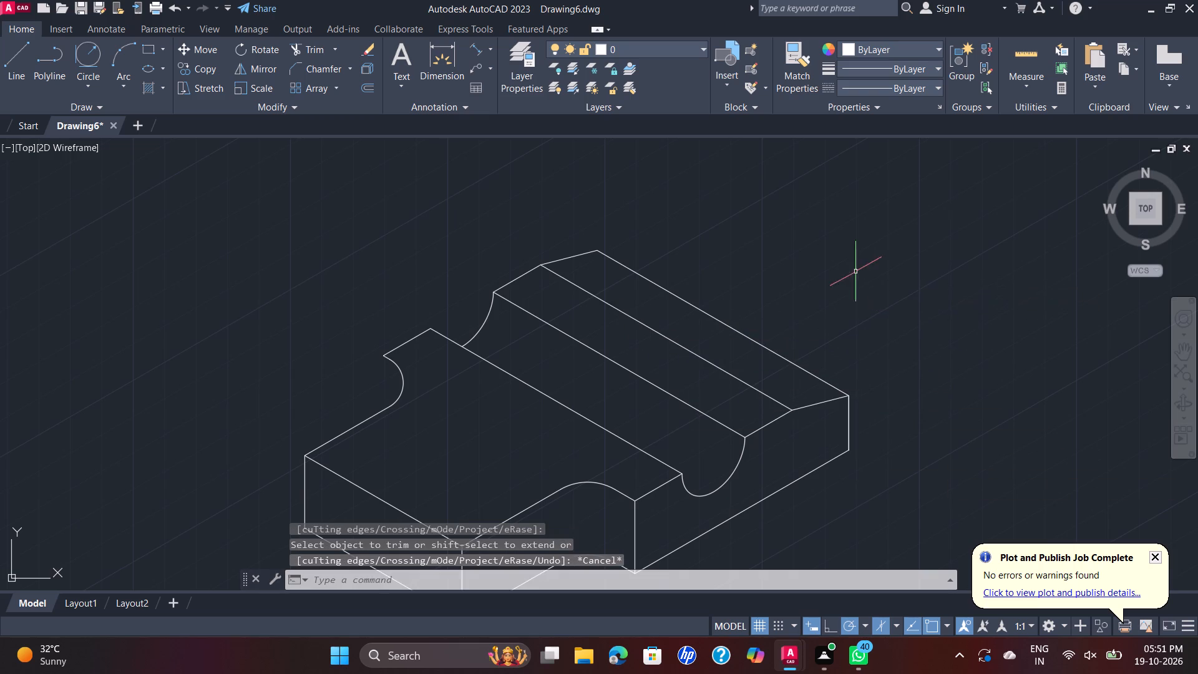
Draw a vertical edge down from the far notch's outer corner and trim off the part below the block's top outline.
{"action": "scroll", "coordinate": [850, 293], "scroll_direction": "down", "scroll_amount": 2}
{"action": "middle_click_drag", "start_coordinate": [850, 294], "coordinate": [853, 271]}
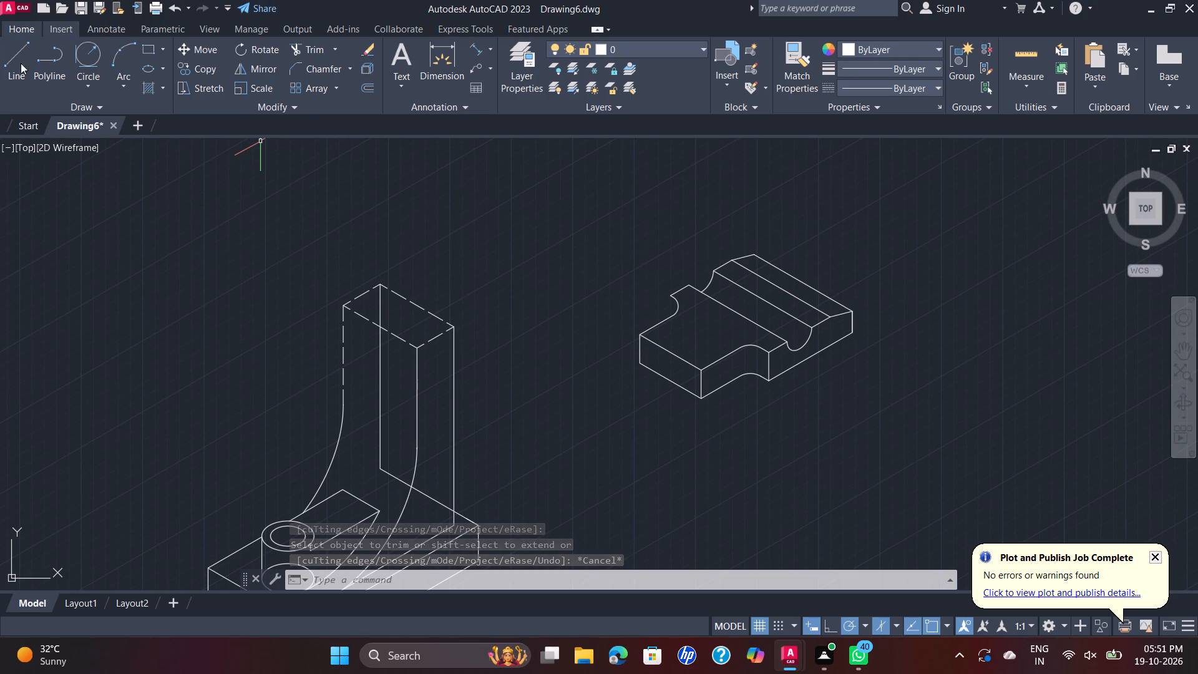
{"action": "left_click", "coordinate": [4, 75]}
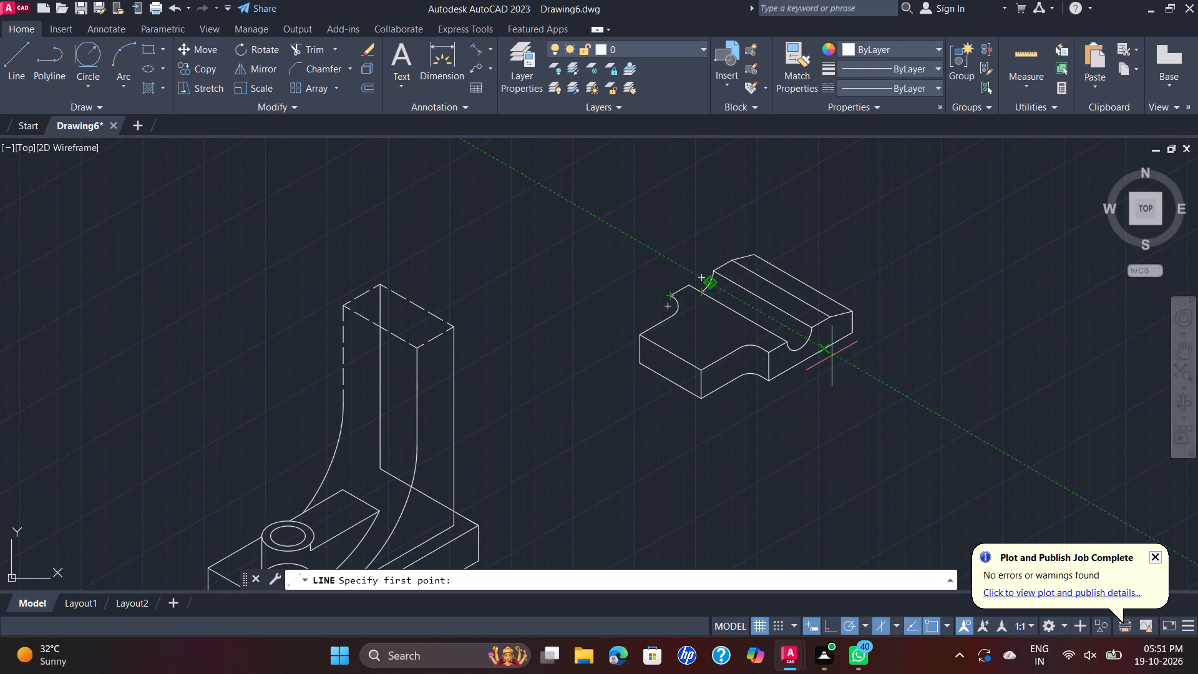
{"action": "key", "text": "Escape"}
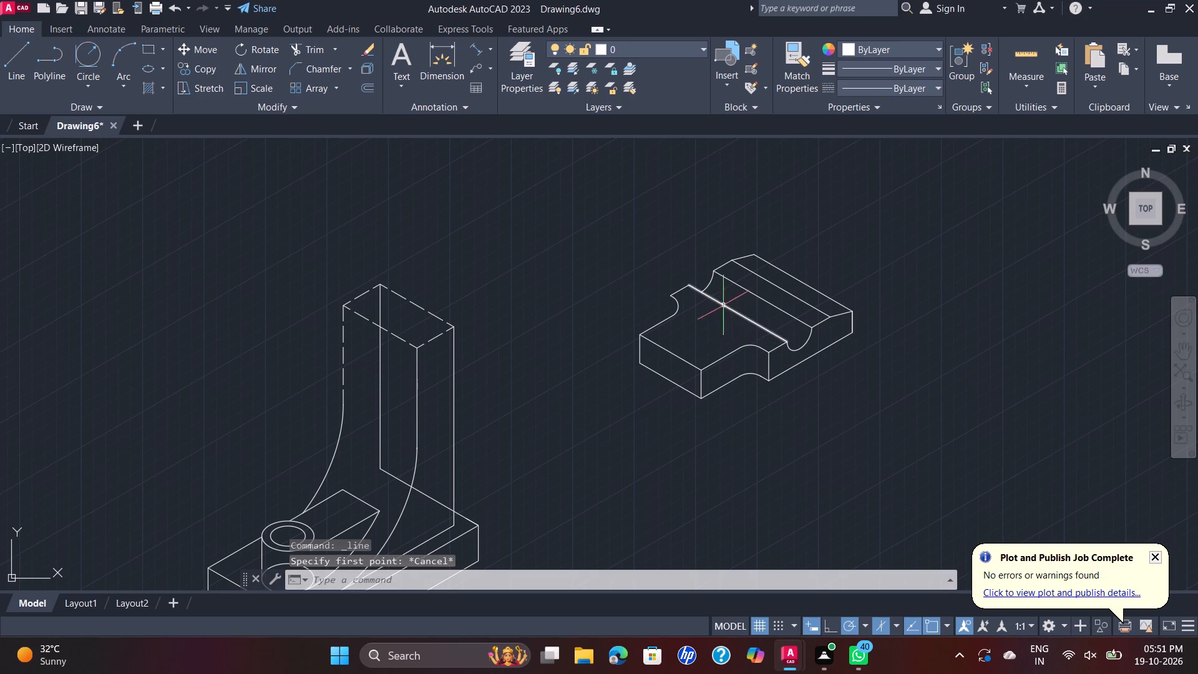
{"action": "left_click", "coordinate": [10, 68]}
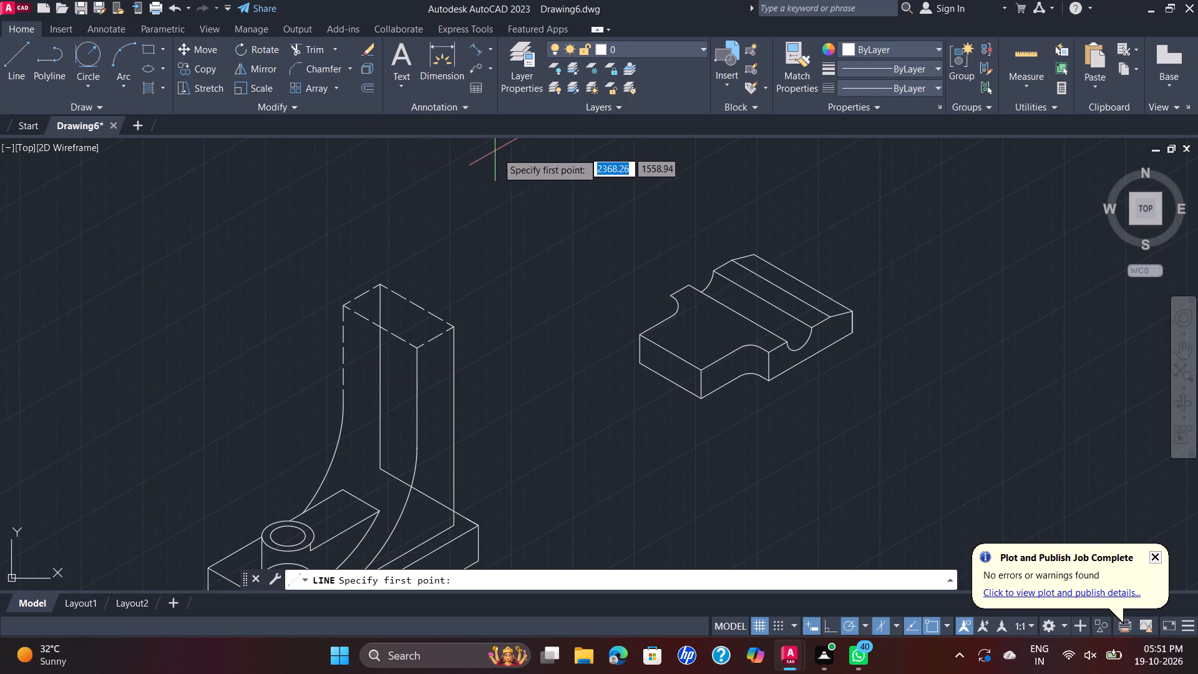
{"action": "left_click", "coordinate": [668, 292]}
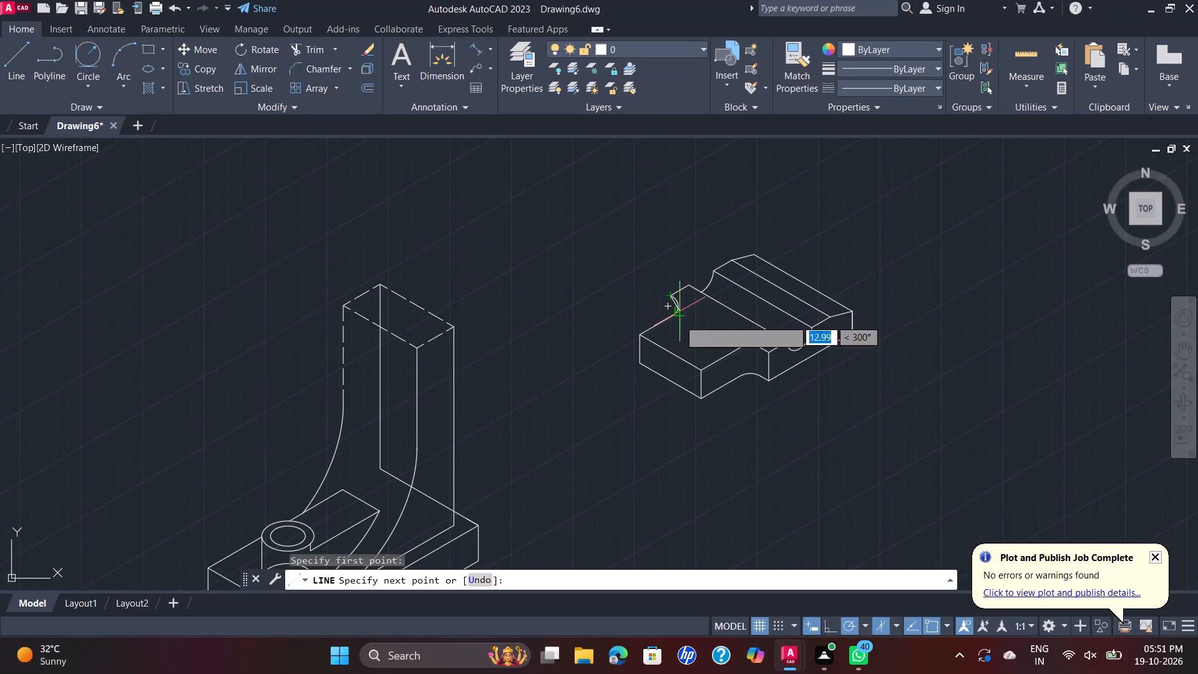
{"action": "left_click", "coordinate": [668, 339]}
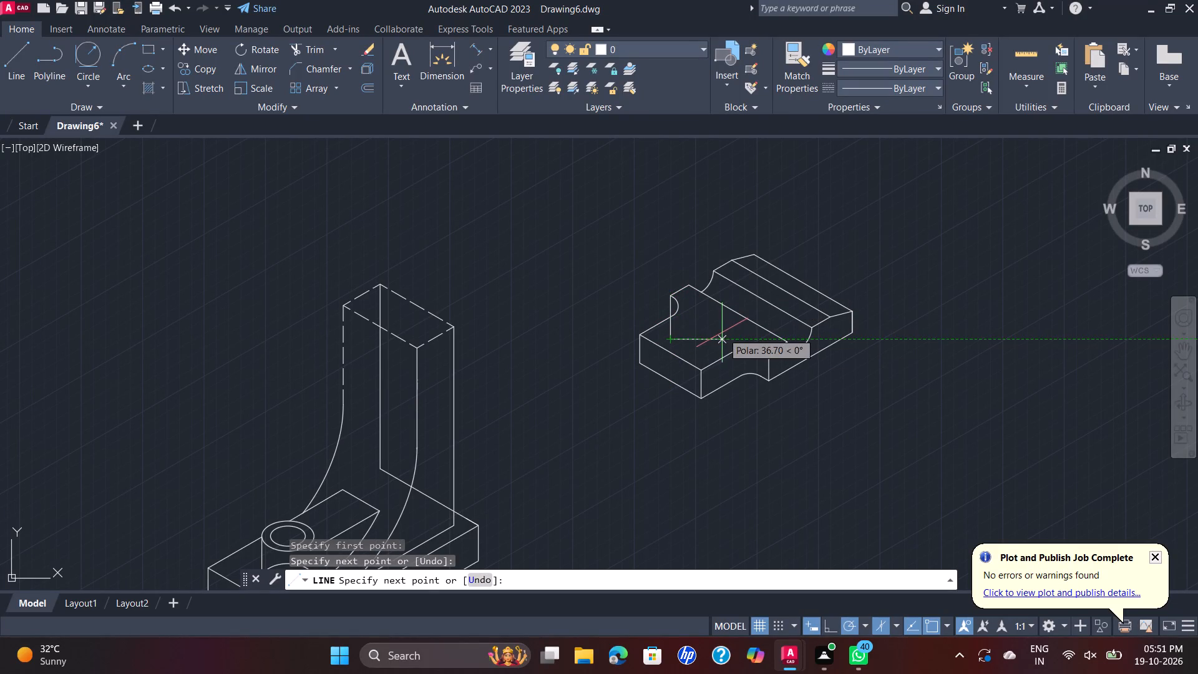
{"action": "key", "text": "Escape"}
{"action": "left_click", "coordinate": [293, 49]}
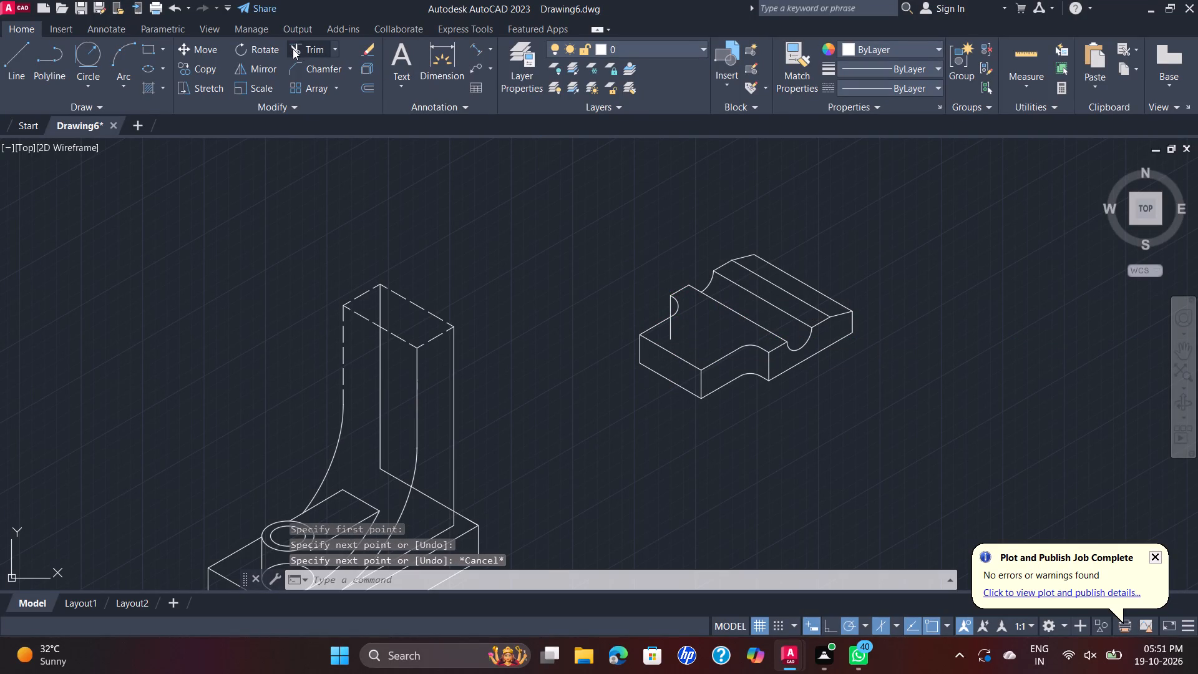
{"action": "left_click", "coordinate": [668, 336]}
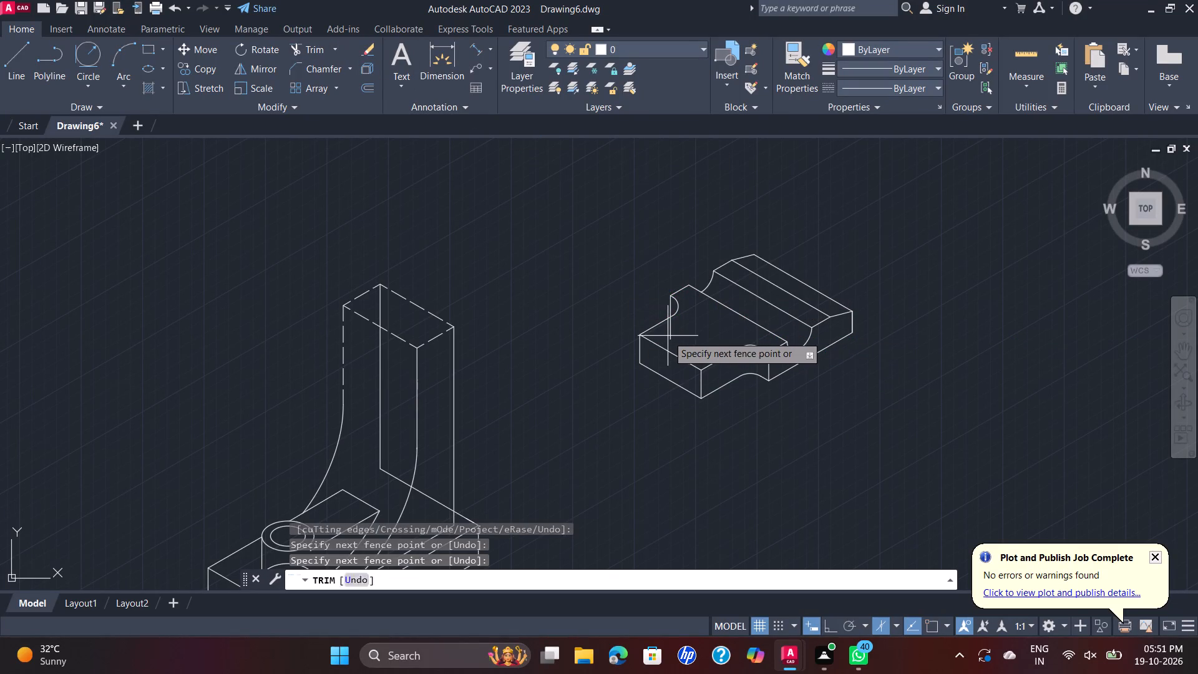
{"action": "left_click", "coordinate": [685, 330]}
{"action": "key", "text": "Escape"}
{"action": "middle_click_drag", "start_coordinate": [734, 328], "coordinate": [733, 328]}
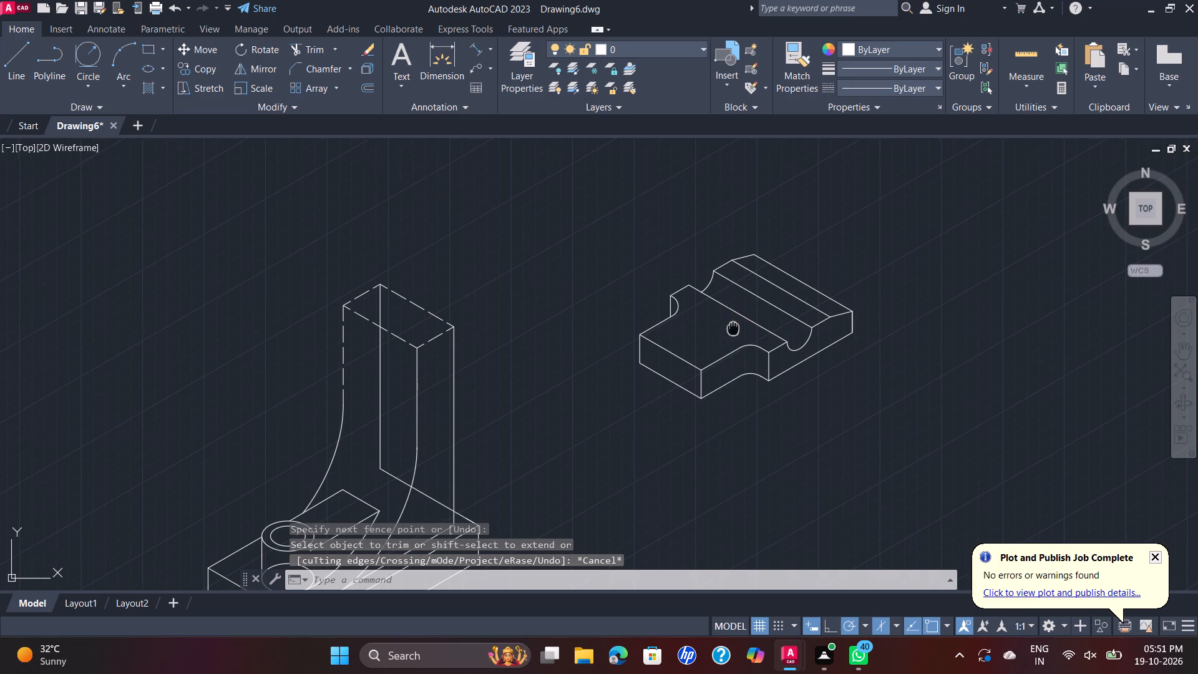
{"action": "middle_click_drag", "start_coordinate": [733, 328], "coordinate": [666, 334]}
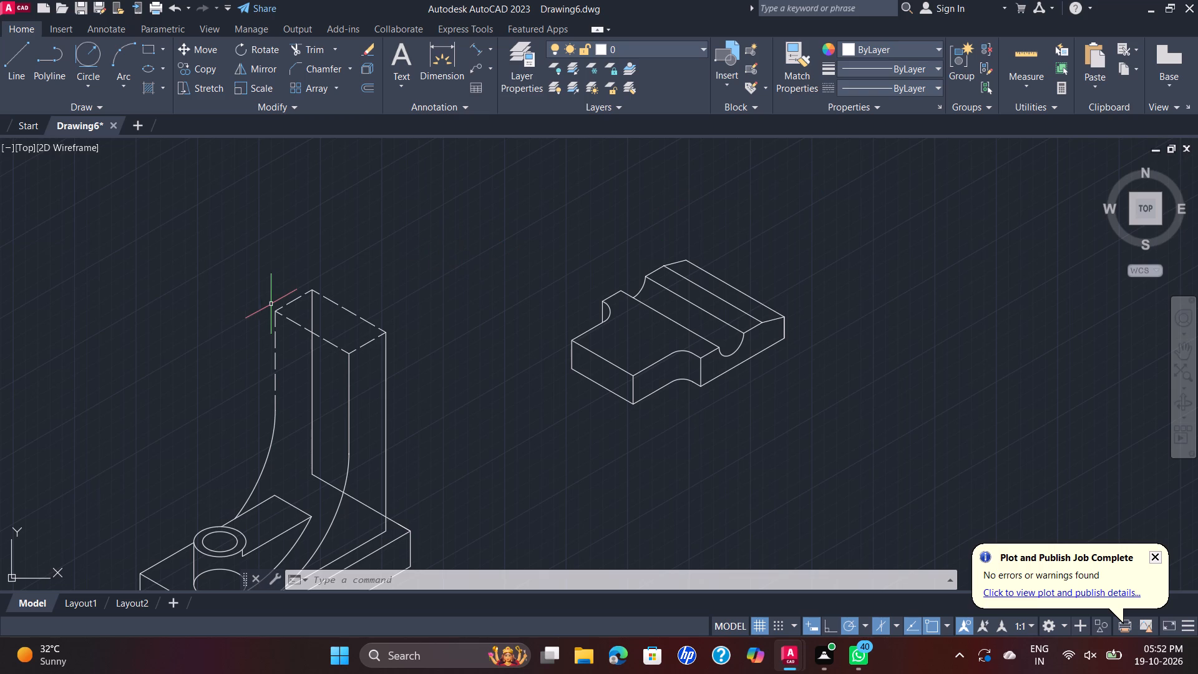
Draw an 8-unit line from the block's bottom corner below the sloping edge, along the bottom edge at 210°.
{"action": "left_click", "coordinate": [897, 286]}
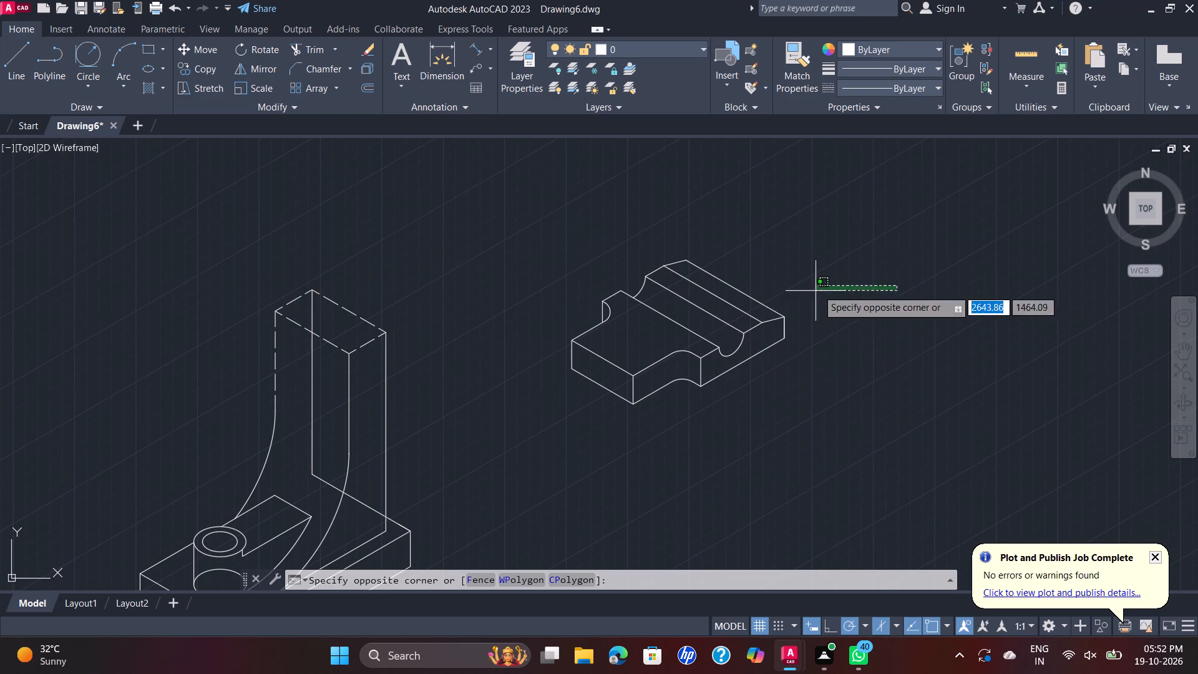
{"action": "left_click", "coordinate": [822, 285]}
{"action": "left_click", "coordinate": [15, 56]}
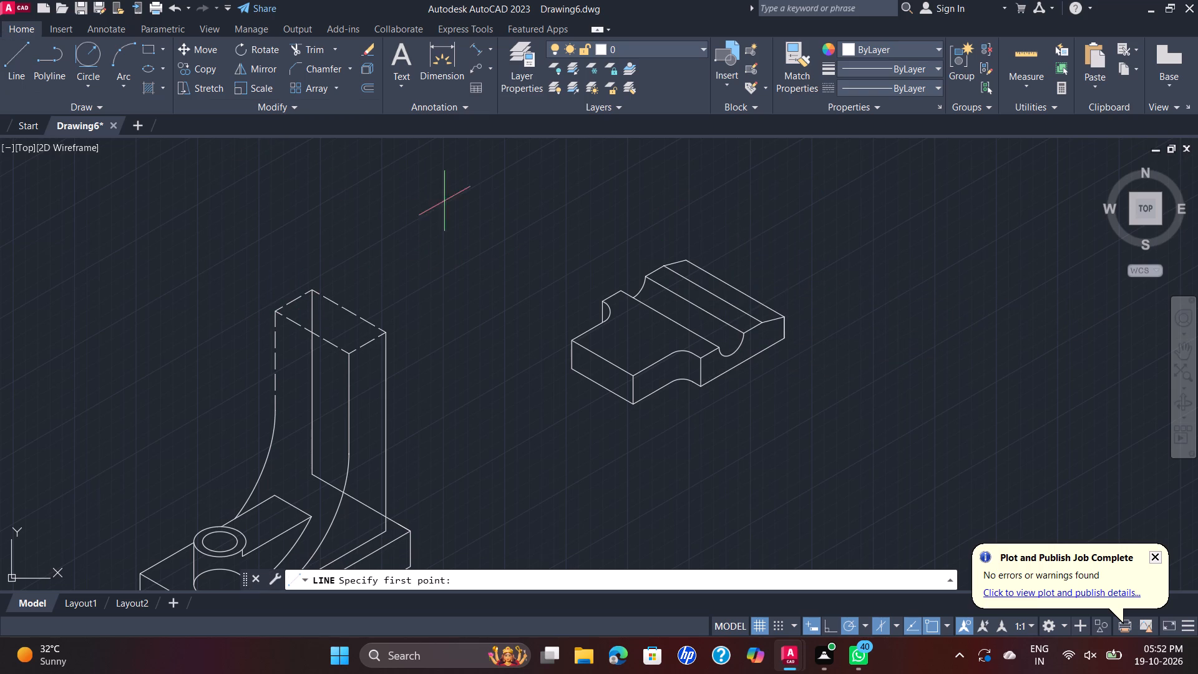
{"action": "left_click", "coordinate": [782, 338]}
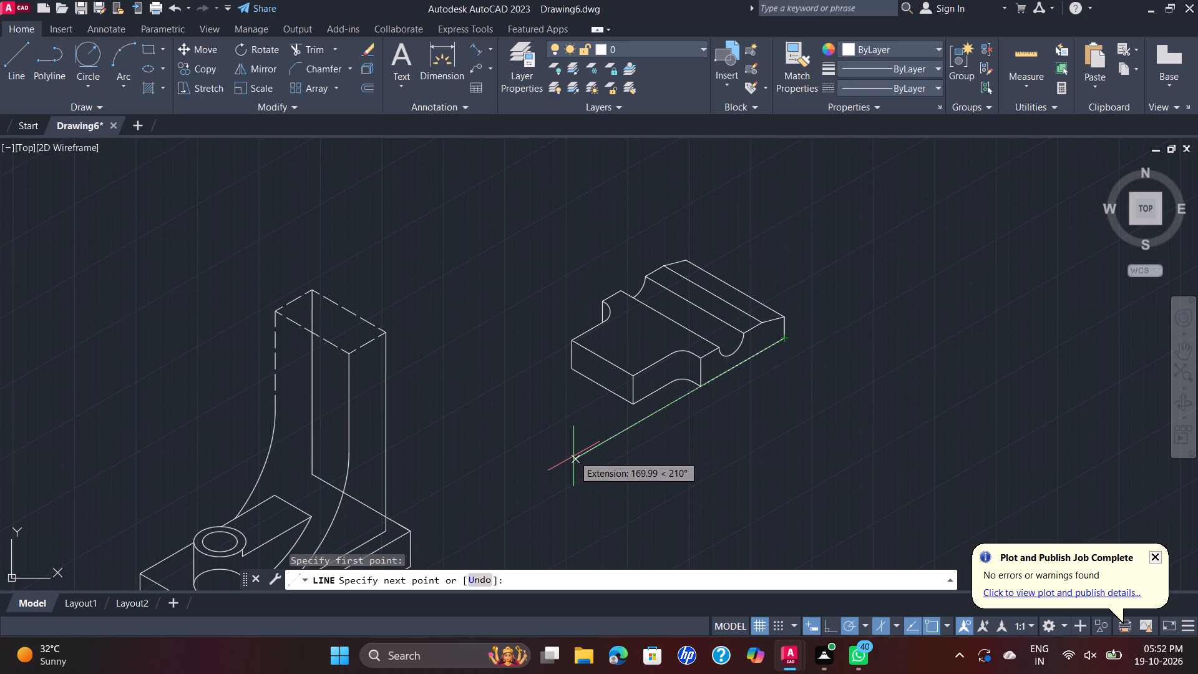
{"action": "key", "text": "8"}
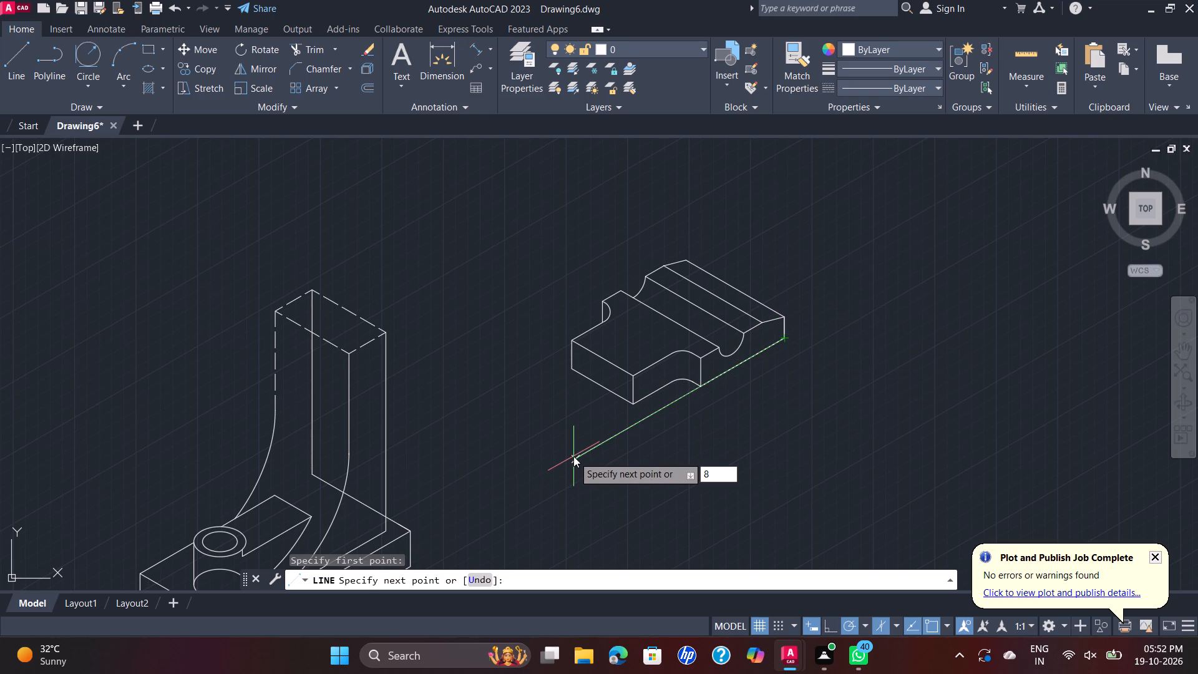
{"action": "key", "text": "Return"}
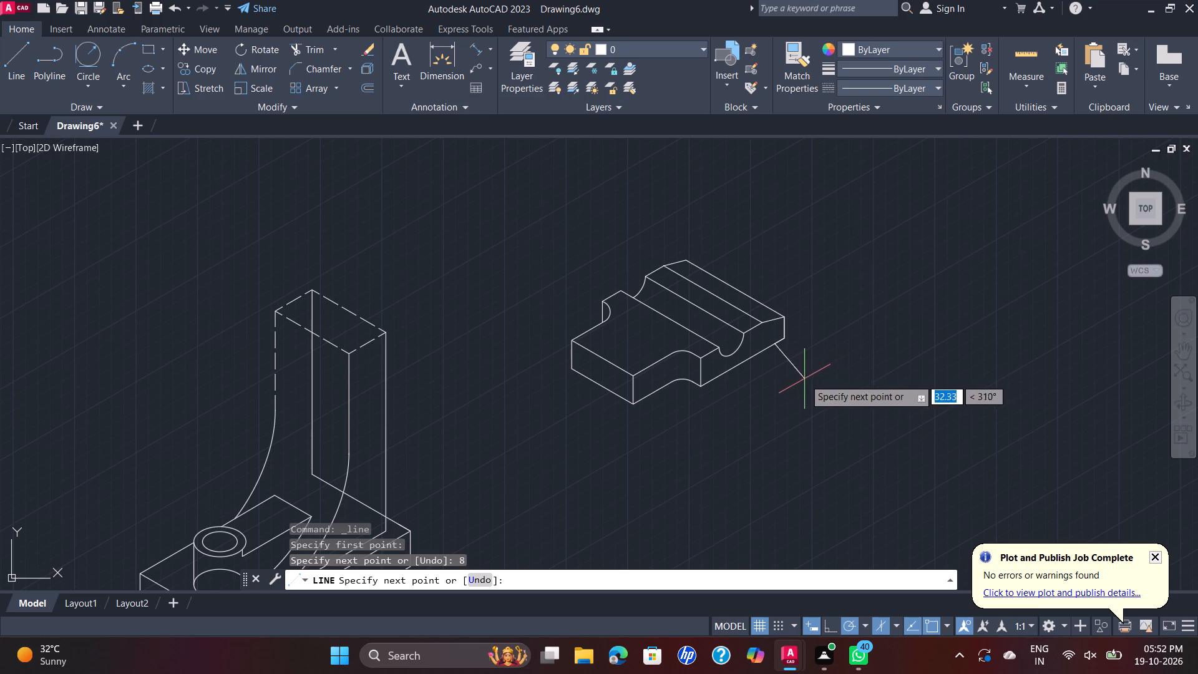
{"action": "key", "text": "Escape"}
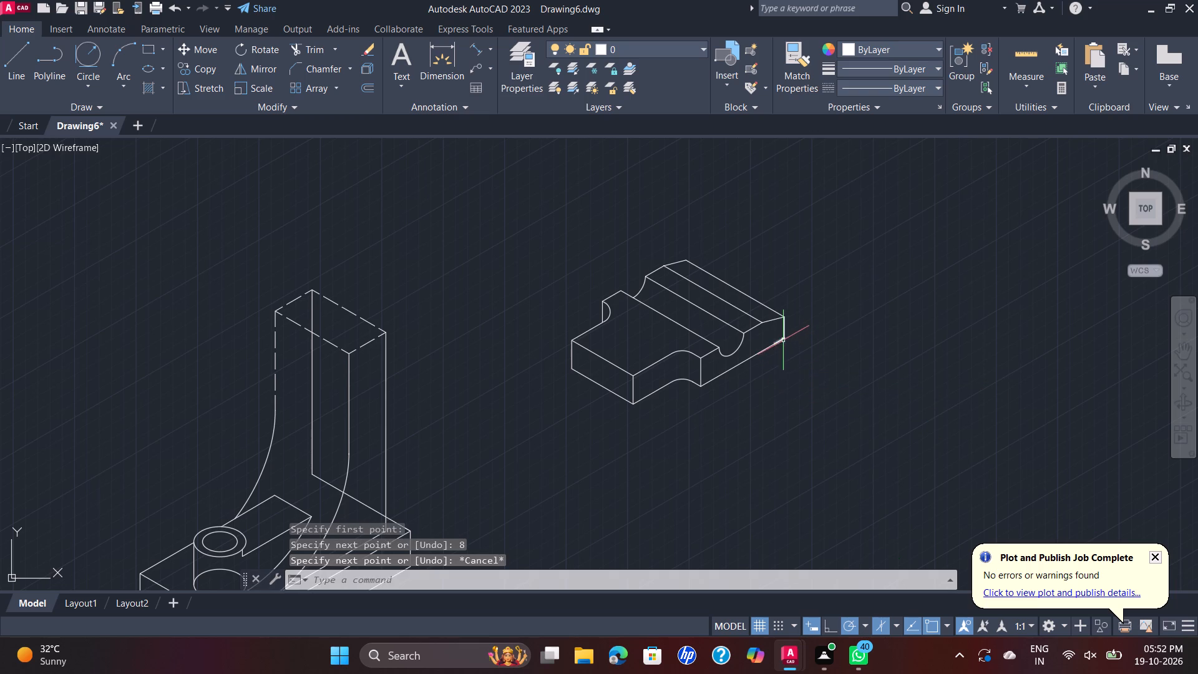
Move the whole notched block from the inner end of the 8-unit line onto the outer rear corner of the bracket upright's dashed top outline.
{"action": "left_click", "coordinate": [862, 233]}
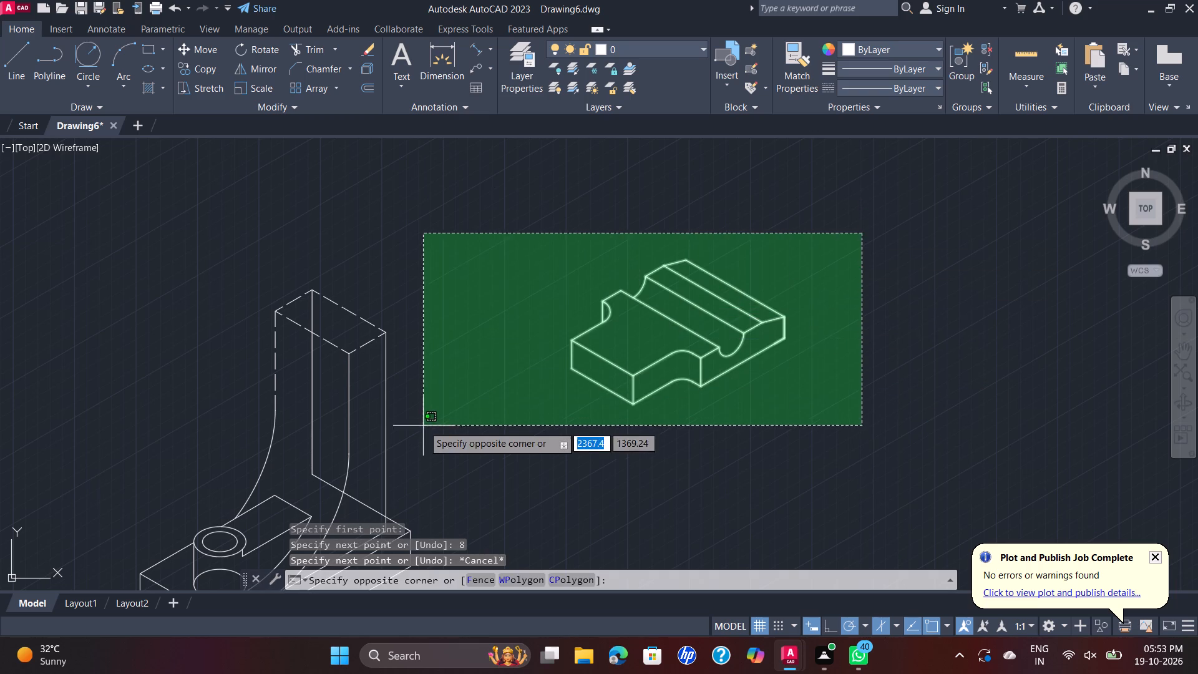
{"action": "left_click", "coordinate": [422, 427]}
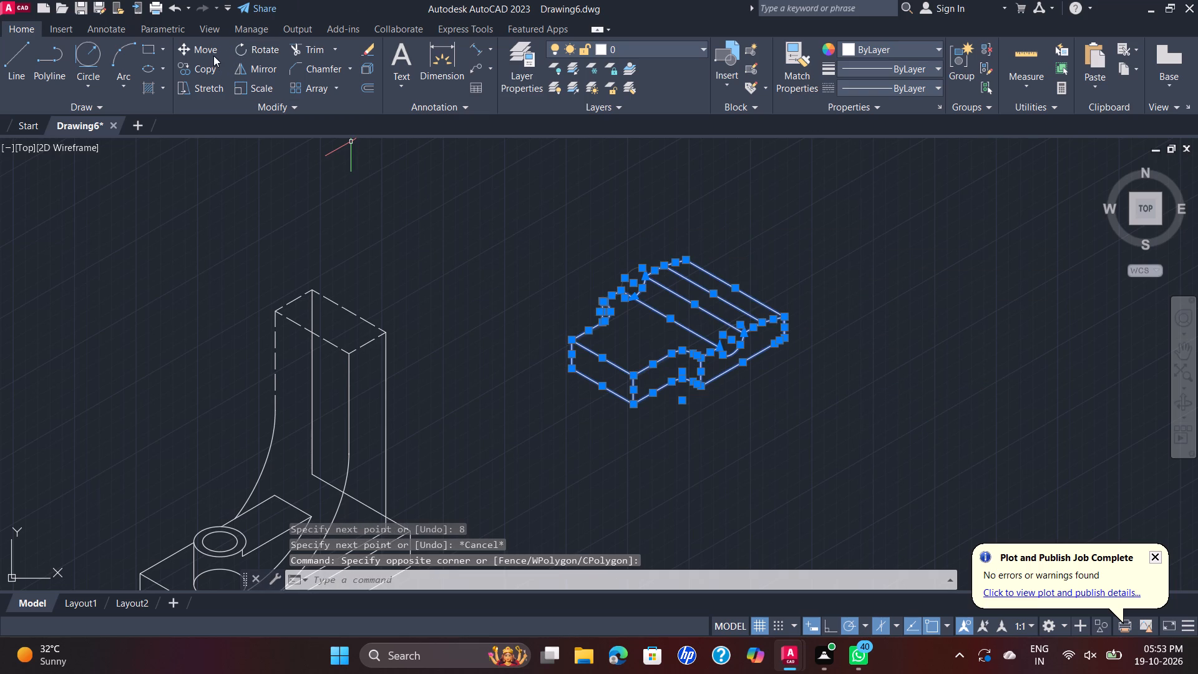
{"action": "left_click", "coordinate": [212, 54]}
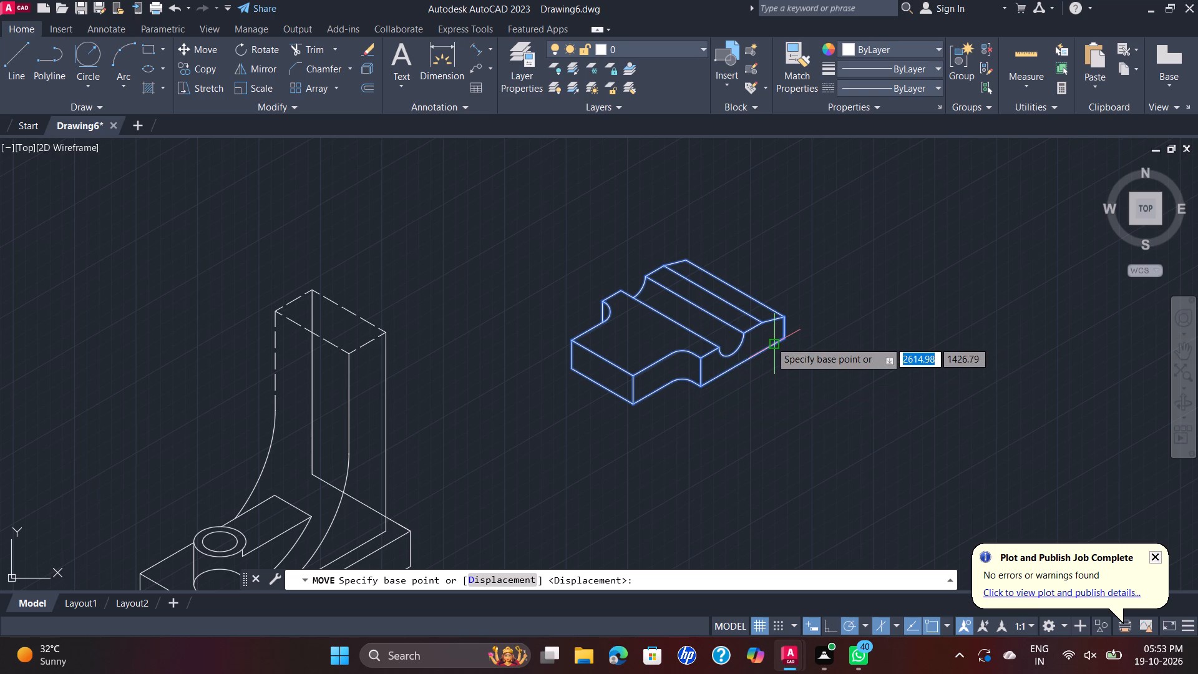
{"action": "scroll", "coordinate": [771, 343], "scroll_direction": "up", "scroll_amount": 1}
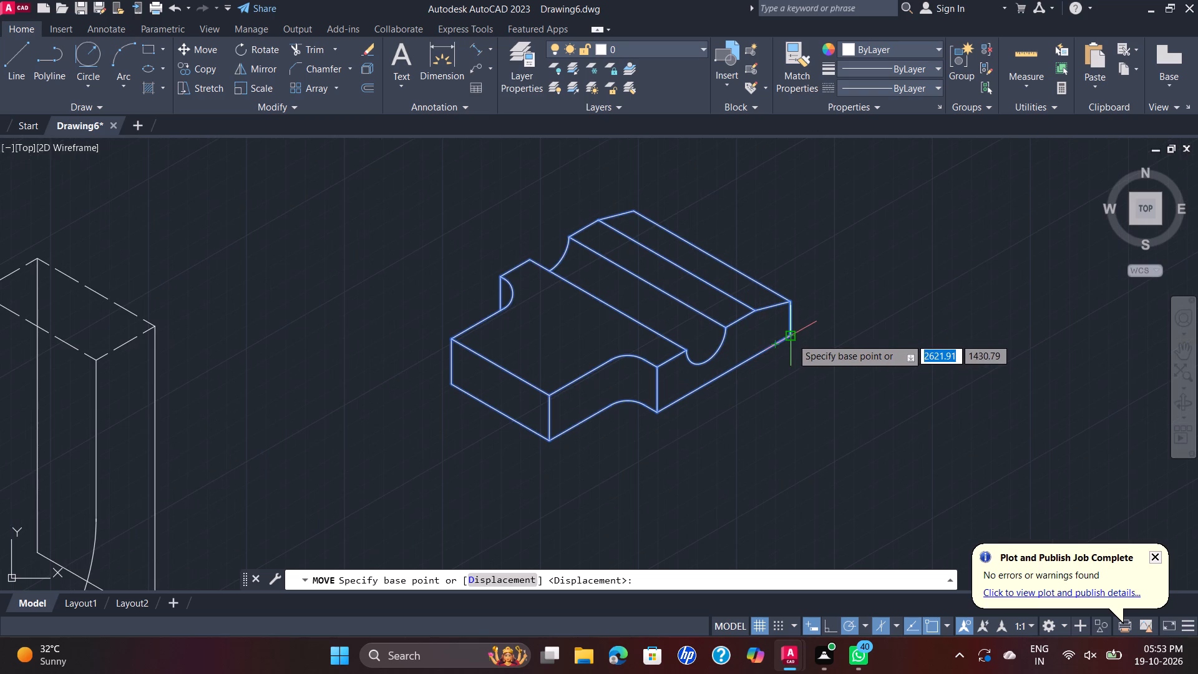
{"action": "scroll", "coordinate": [780, 343], "scroll_direction": "up", "scroll_amount": 2}
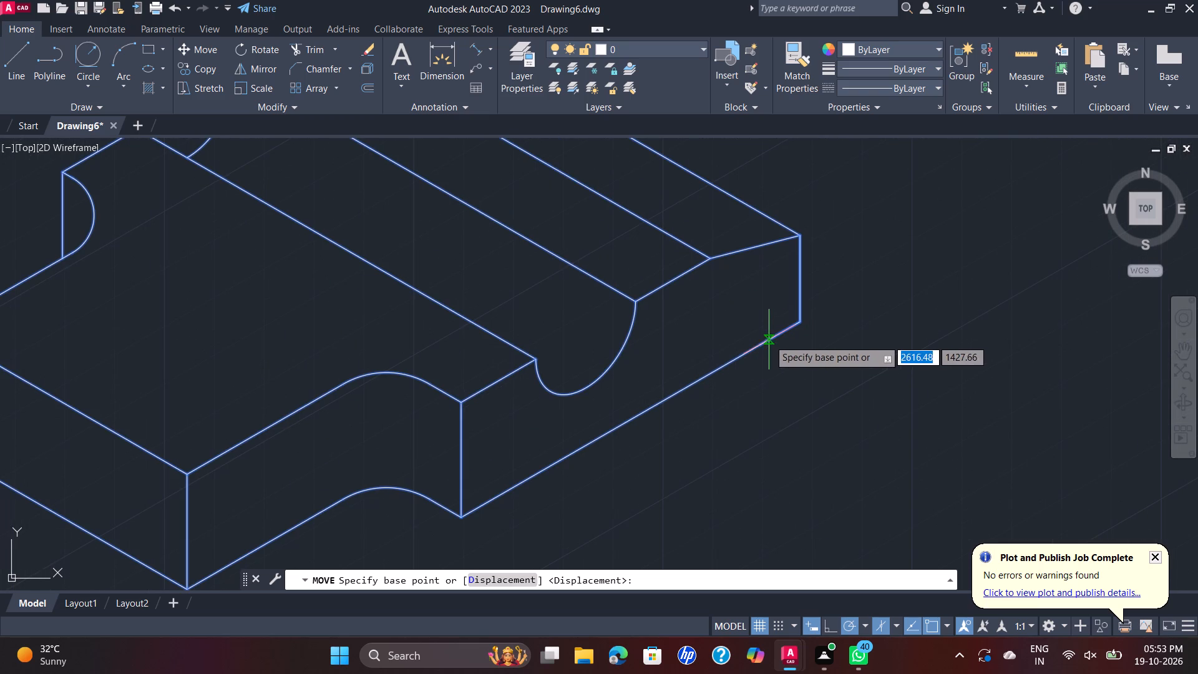
{"action": "left_click", "coordinate": [759, 346]}
{"action": "scroll", "coordinate": [759, 346], "scroll_direction": "down", "scroll_amount": 4}
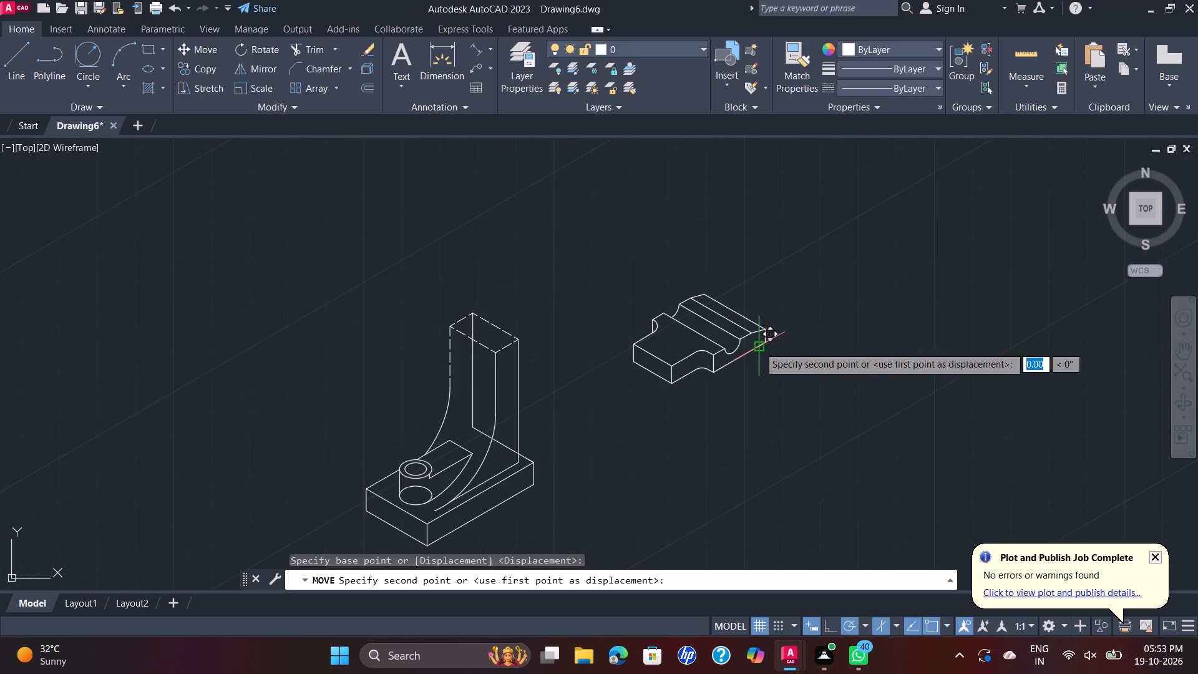
{"action": "scroll", "coordinate": [521, 341], "scroll_direction": "up", "scroll_amount": 1}
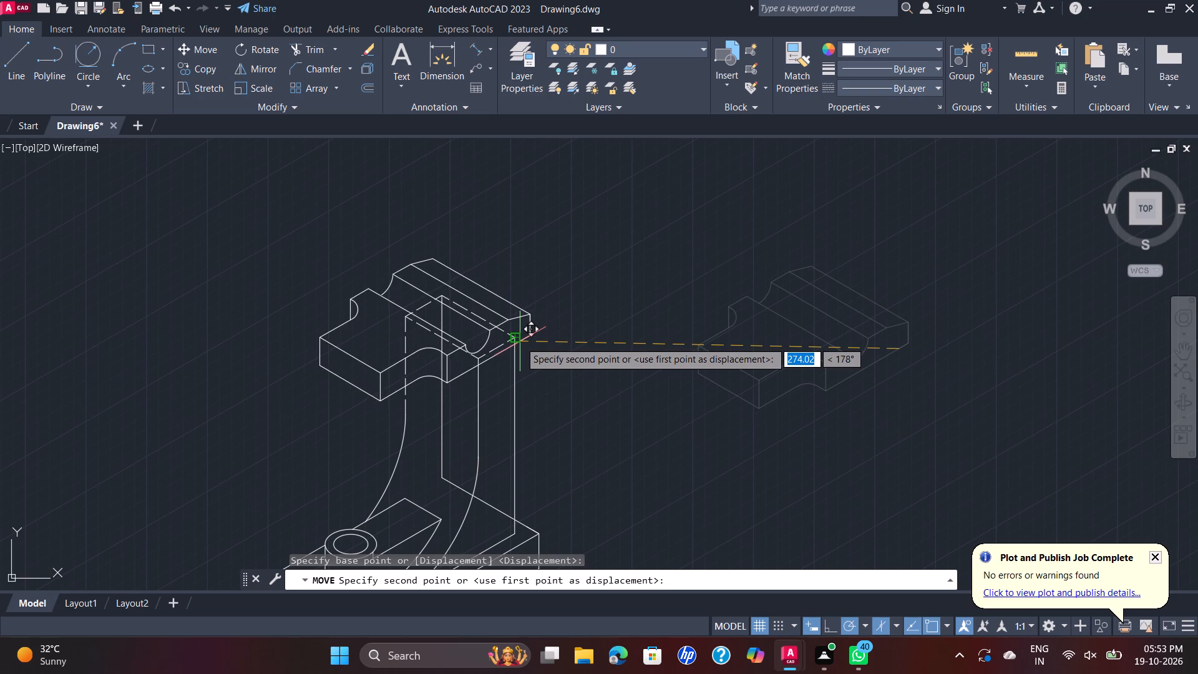
{"action": "scroll", "coordinate": [514, 341], "scroll_direction": "up", "scroll_amount": 1}
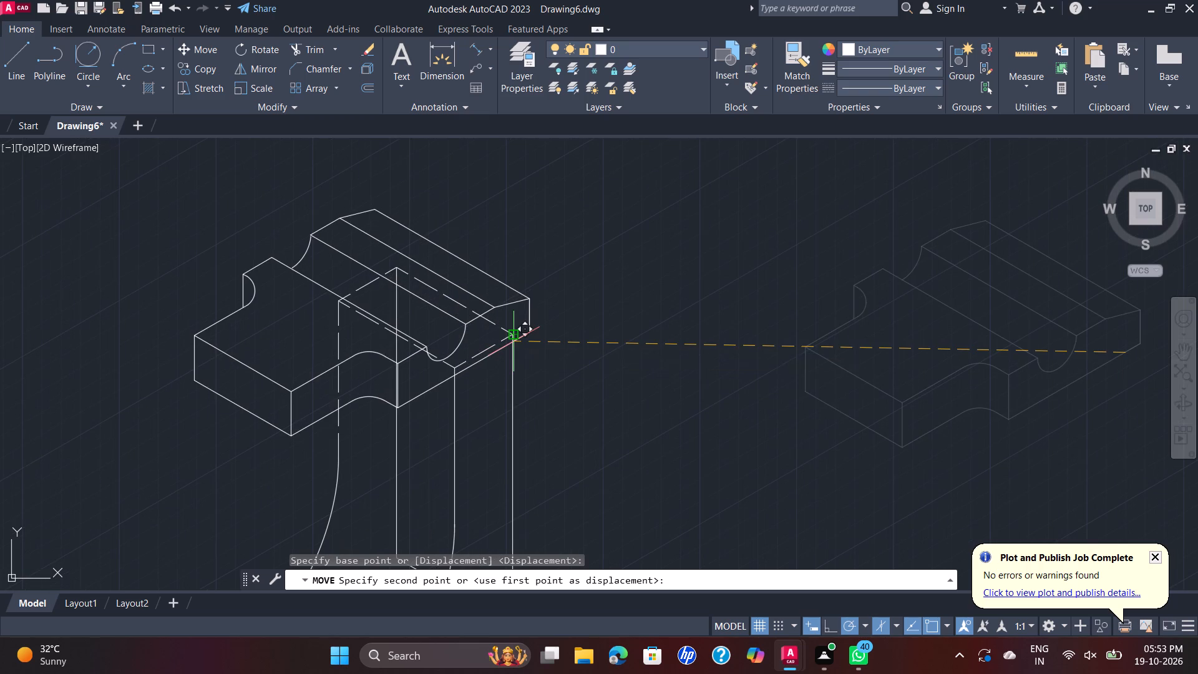
{"action": "scroll", "coordinate": [514, 341], "scroll_direction": "up", "scroll_amount": 2}
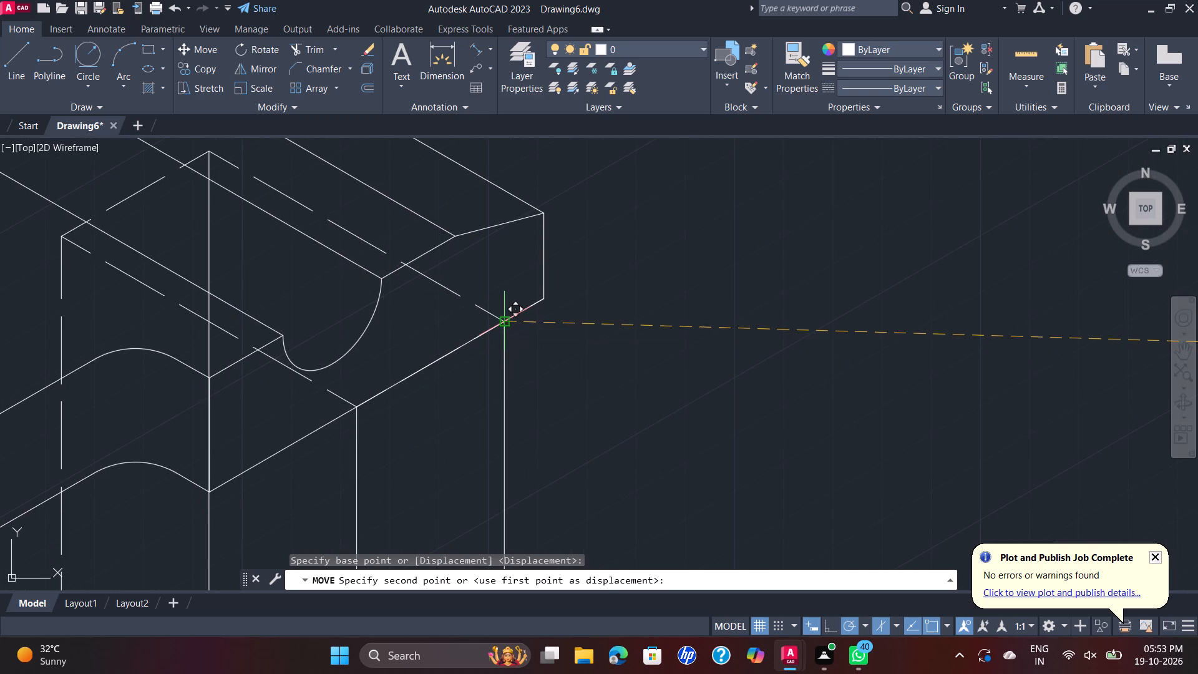
{"action": "left_click", "coordinate": [503, 318]}
{"action": "scroll", "coordinate": [597, 296], "scroll_direction": "down", "scroll_amount": 1}
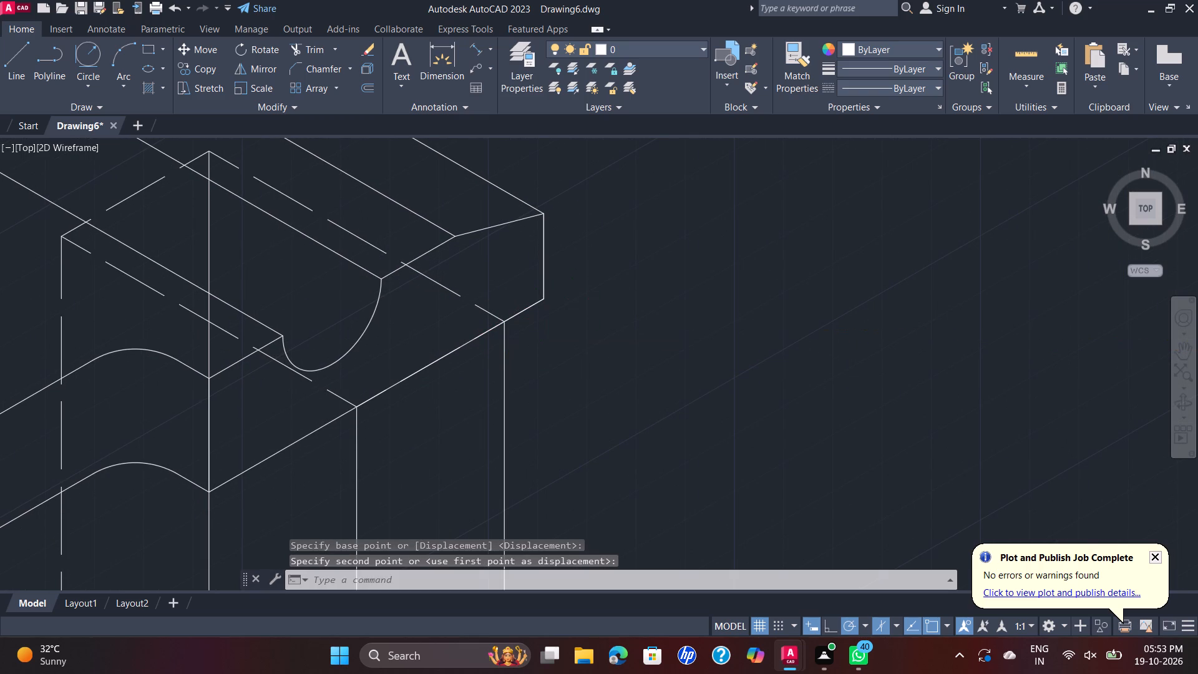
{"action": "scroll", "coordinate": [605, 297], "scroll_direction": "down", "scroll_amount": 1}
{"action": "key", "text": "Escape"}
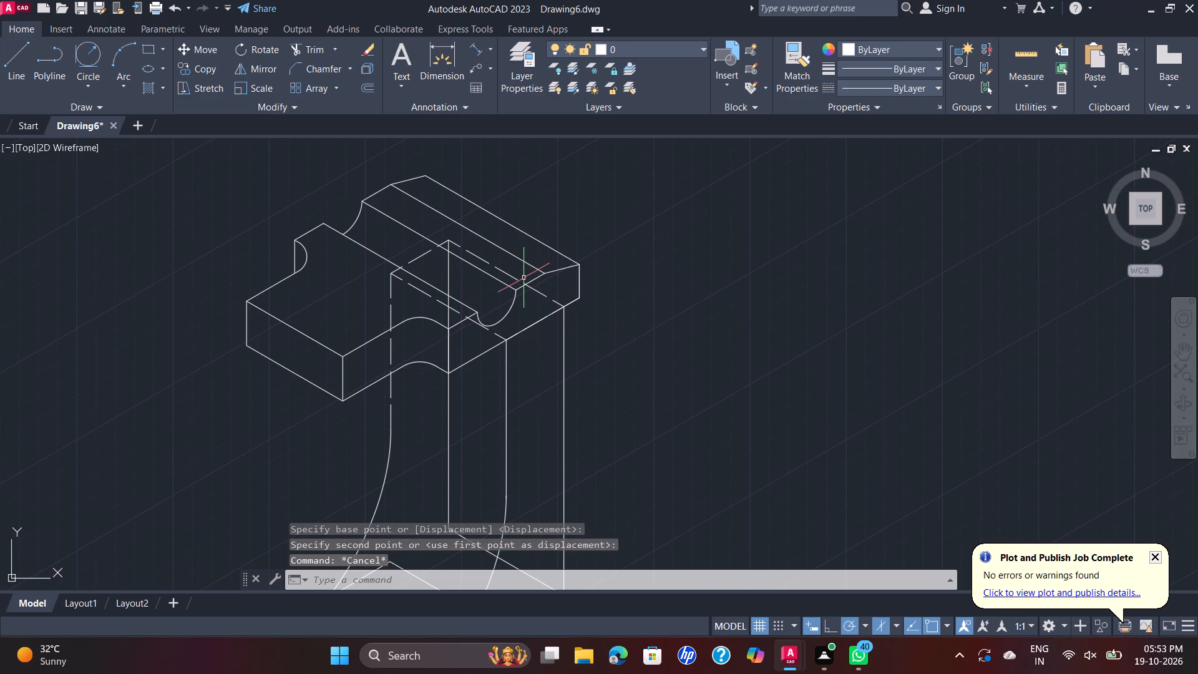
Erase the upright's hidden vertical back edge running down from the dashed top outline to the base.
{"action": "left_click", "coordinate": [447, 276]}
{"action": "key", "text": "Delete"}
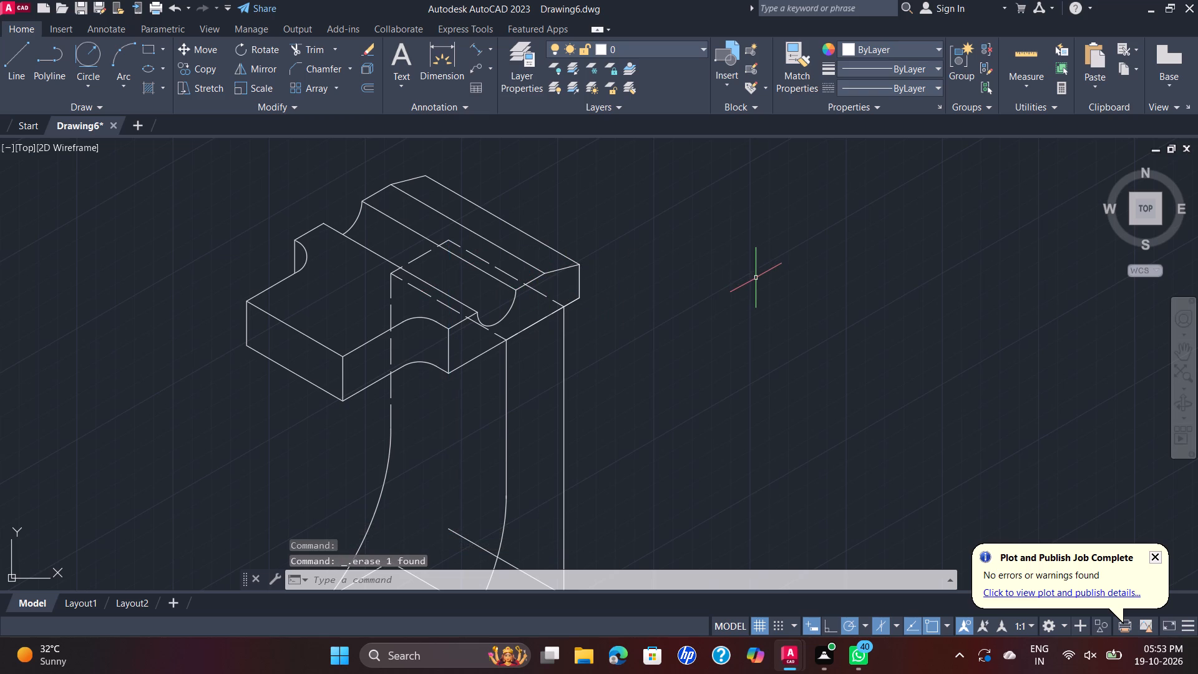
Using the ACAD_ISO02W100 linetype, draw a 30-unit vertical dashed line from the front of the boss's outer top circle to the front of its bottom circle.
{"action": "scroll", "coordinate": [756, 278], "scroll_direction": "down", "scroll_amount": 1}
{"action": "middle_click_drag", "start_coordinate": [755, 278], "coordinate": [763, 237]}
{"action": "scroll", "coordinate": [734, 331], "scroll_direction": "up", "scroll_amount": 1}
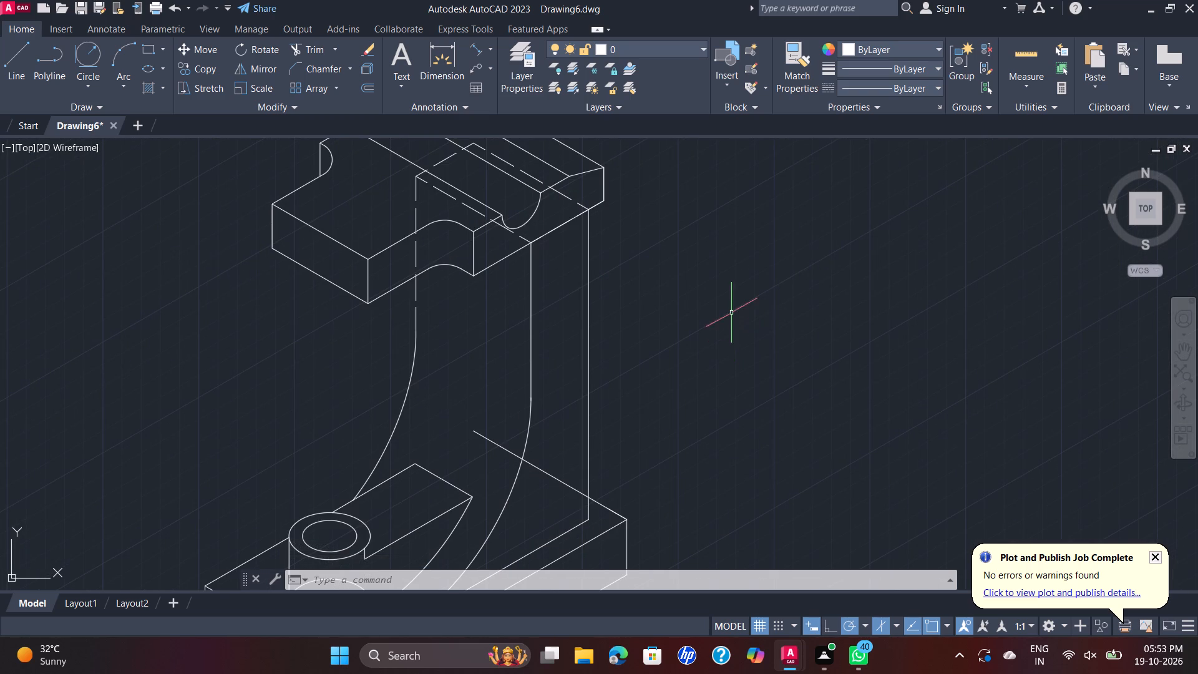
{"action": "scroll", "coordinate": [731, 311], "scroll_direction": "down", "scroll_amount": 1}
{"action": "middle_click_drag", "start_coordinate": [729, 310], "coordinate": [729, 300]}
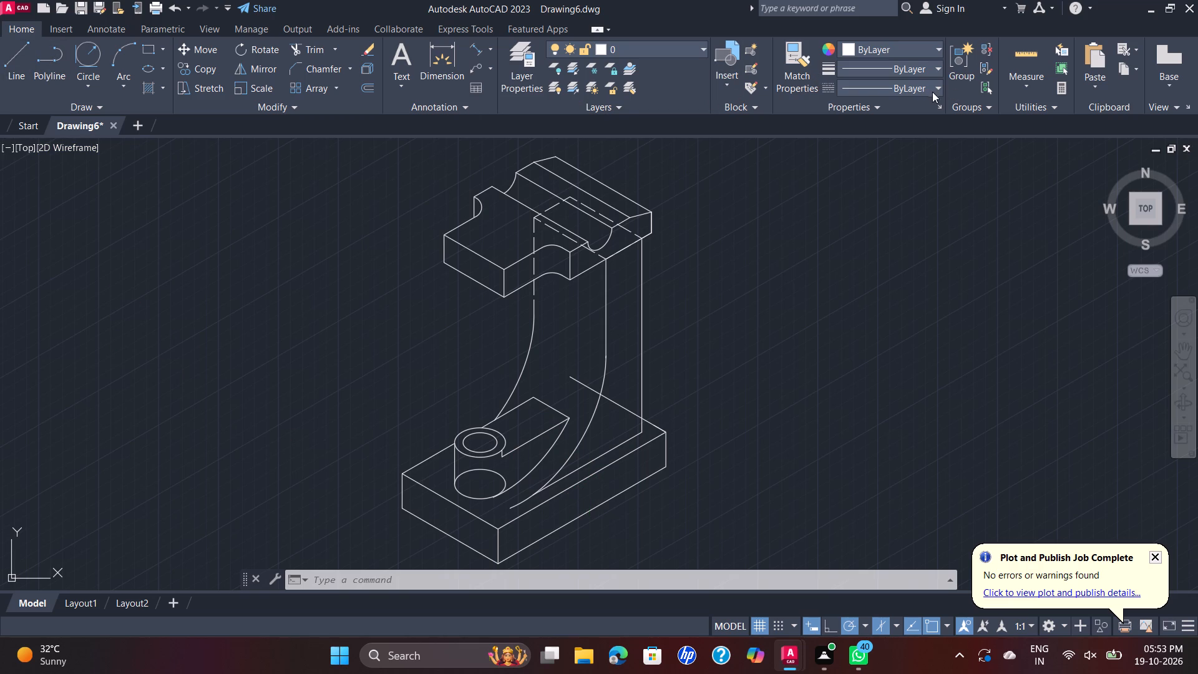
{"action": "left_click", "coordinate": [928, 67]}
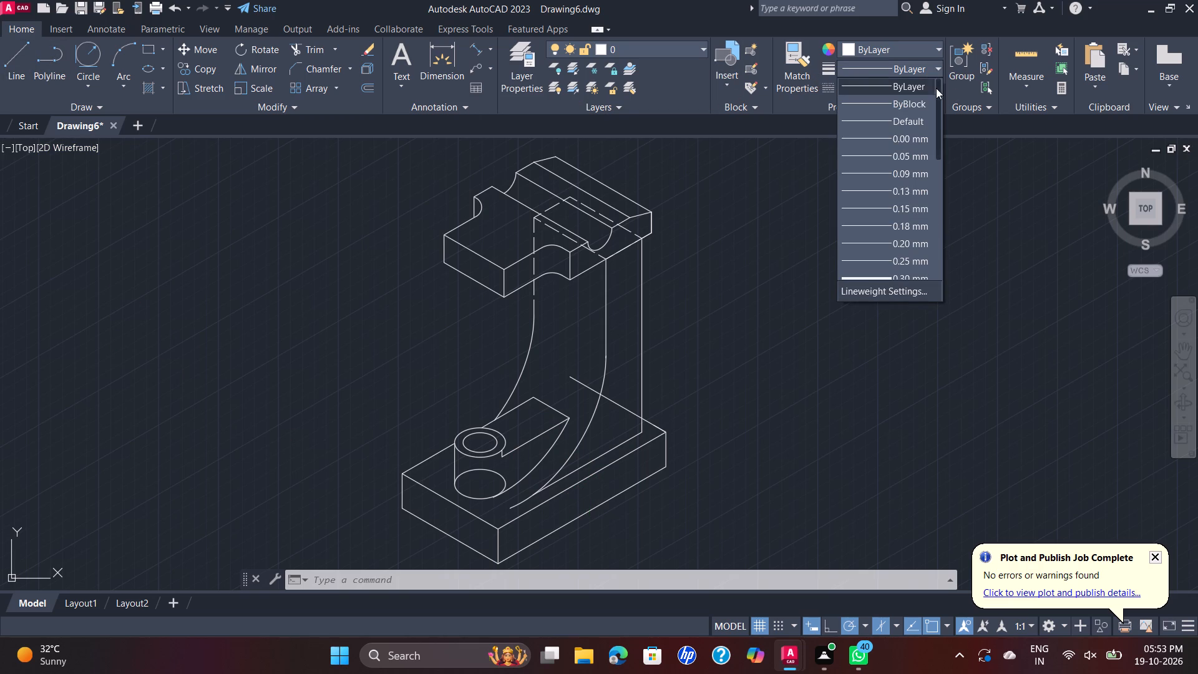
{"action": "left_click", "coordinate": [937, 70]}
{"action": "left_click", "coordinate": [936, 91]}
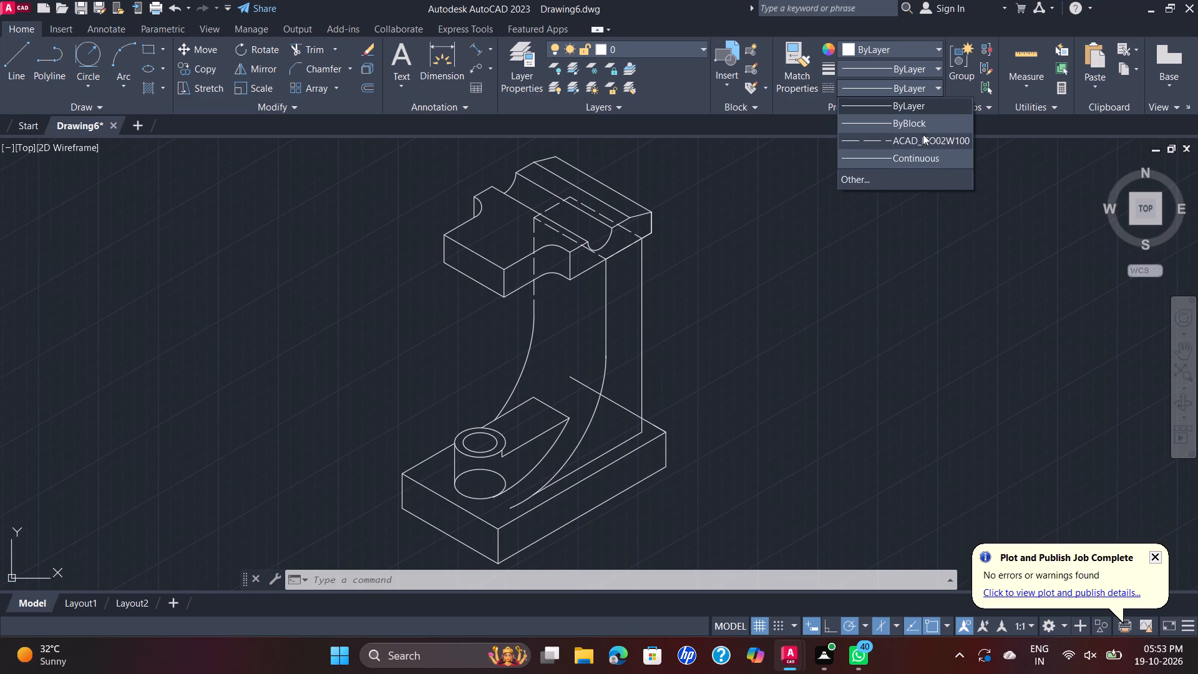
{"action": "left_click", "coordinate": [923, 134]}
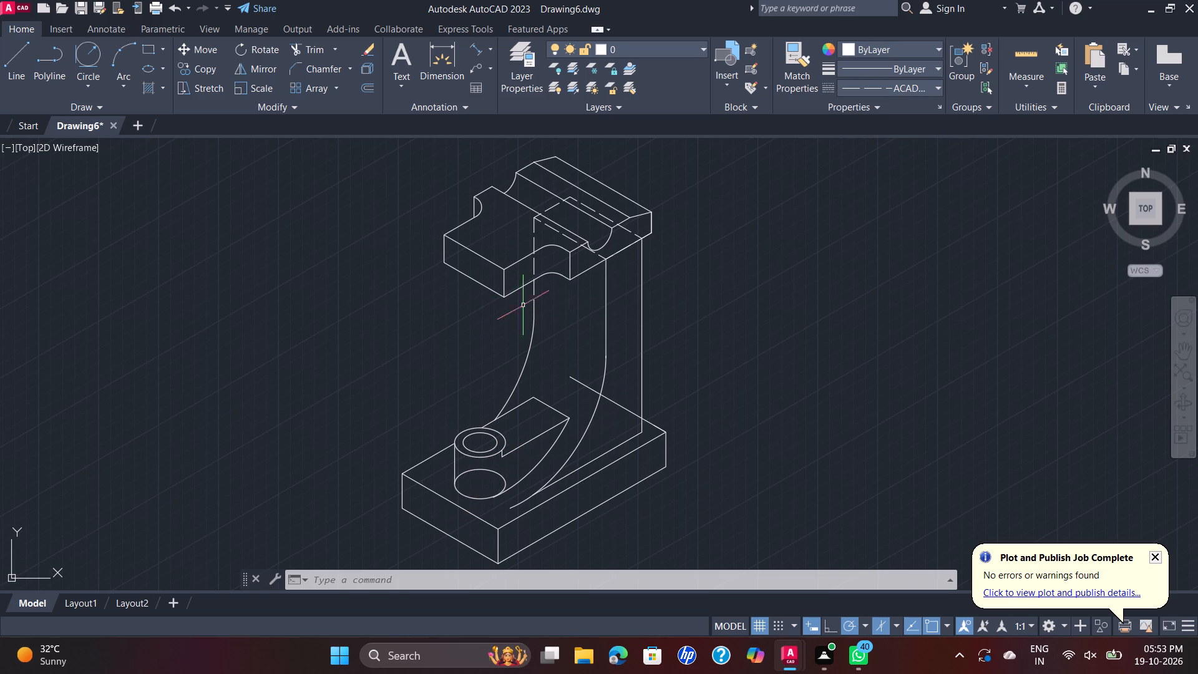
{"action": "left_click", "coordinate": [17, 55]}
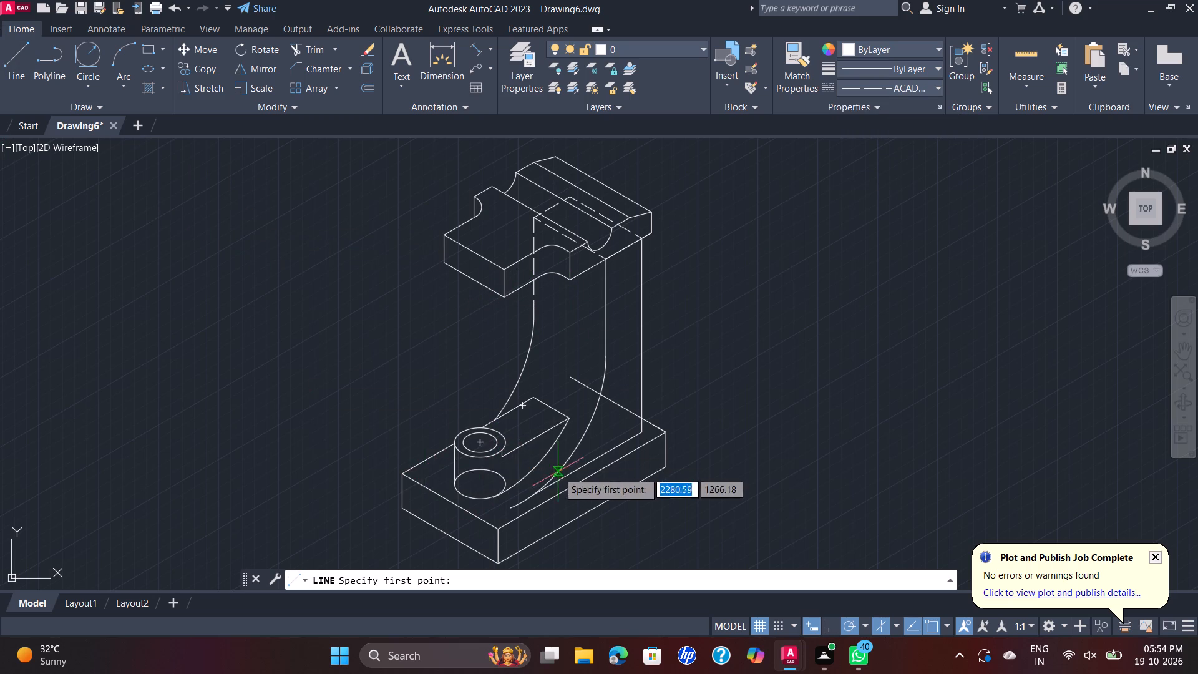
{"action": "scroll", "coordinate": [548, 471], "scroll_direction": "up", "scroll_amount": 2}
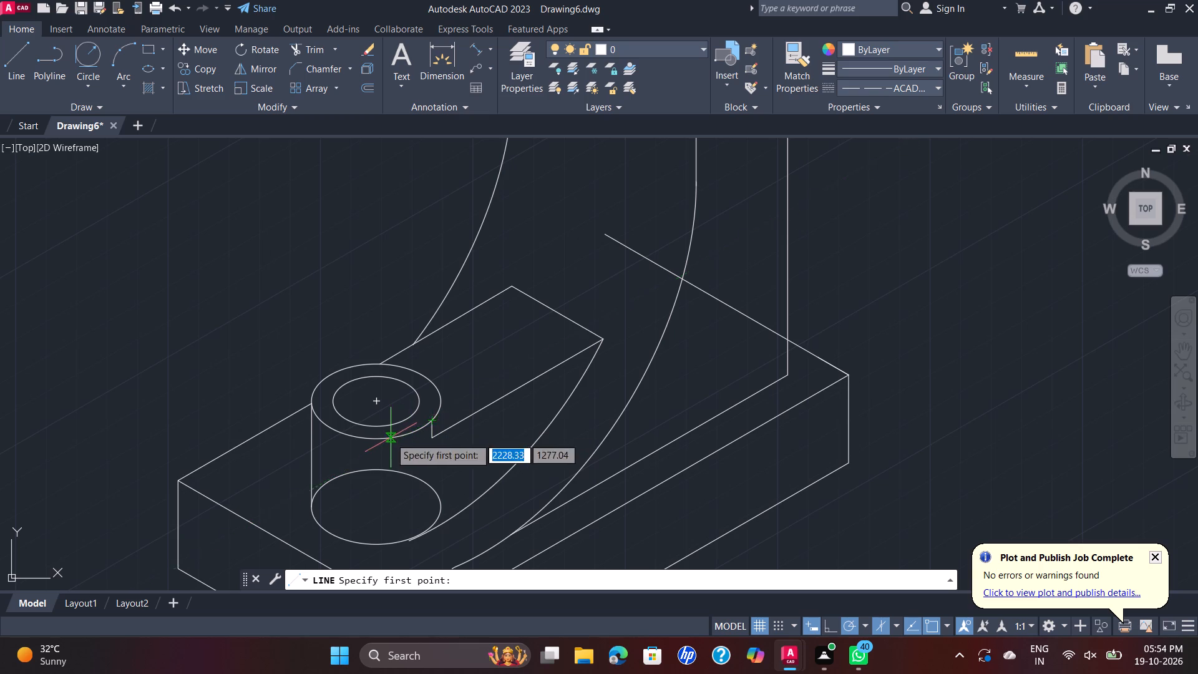
{"action": "left_click", "coordinate": [372, 439]}
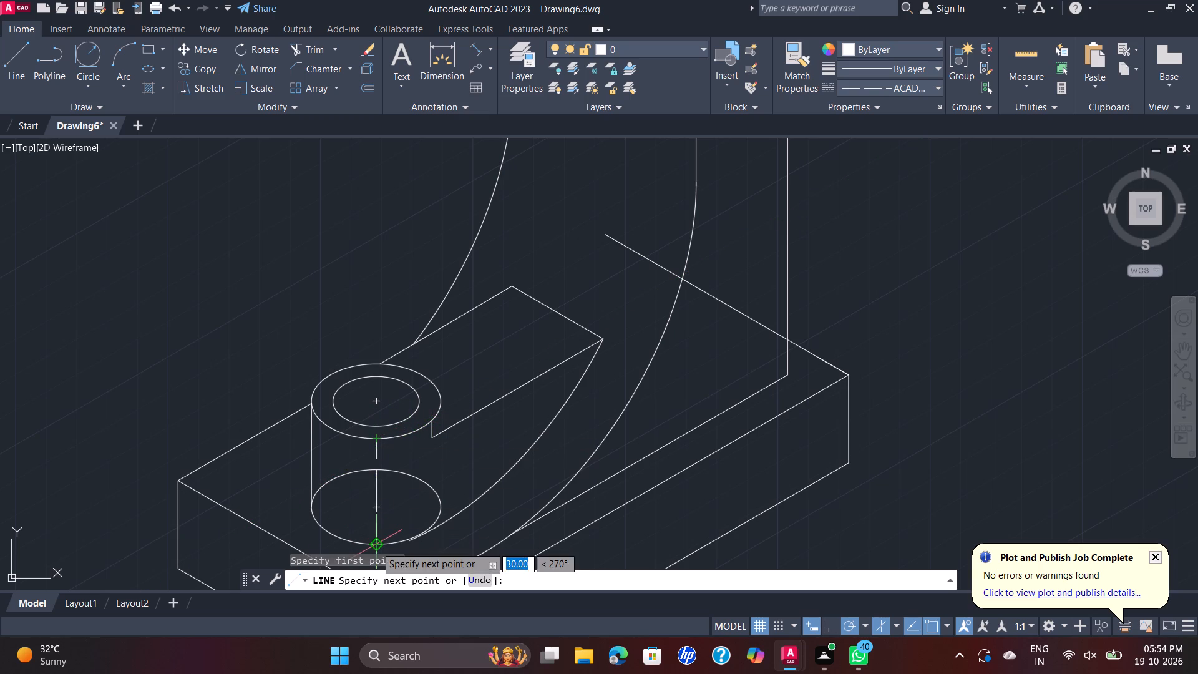
{"action": "left_click", "coordinate": [376, 546]}
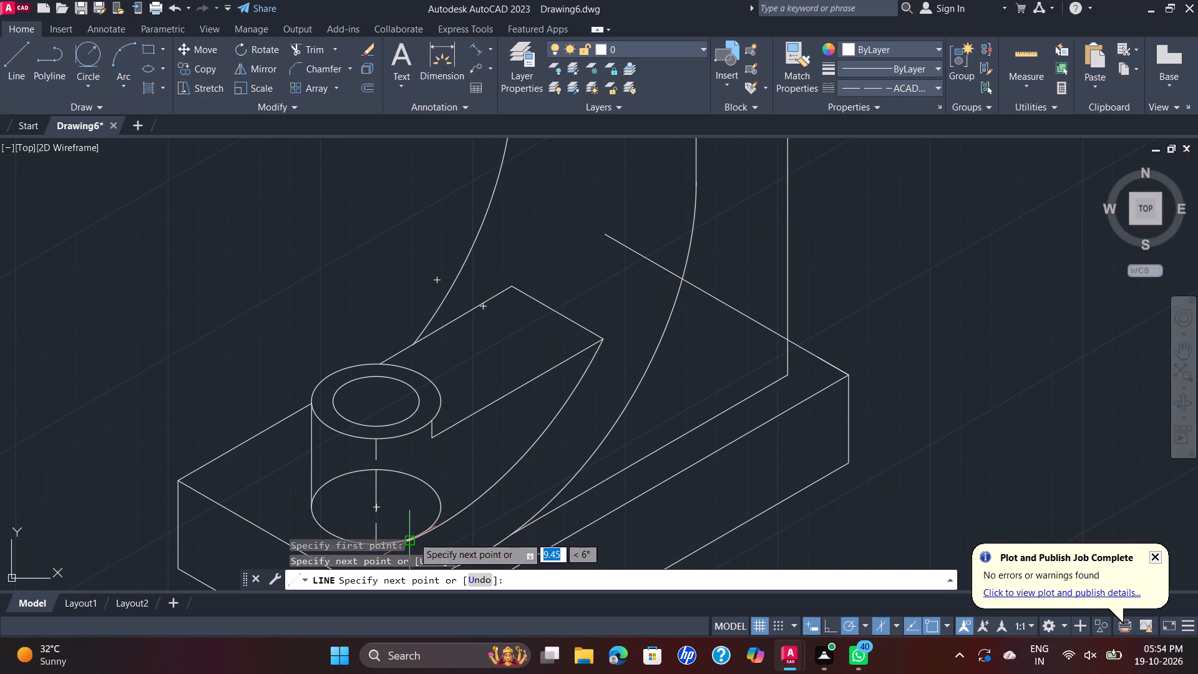
{"action": "key", "text": "Escape"}
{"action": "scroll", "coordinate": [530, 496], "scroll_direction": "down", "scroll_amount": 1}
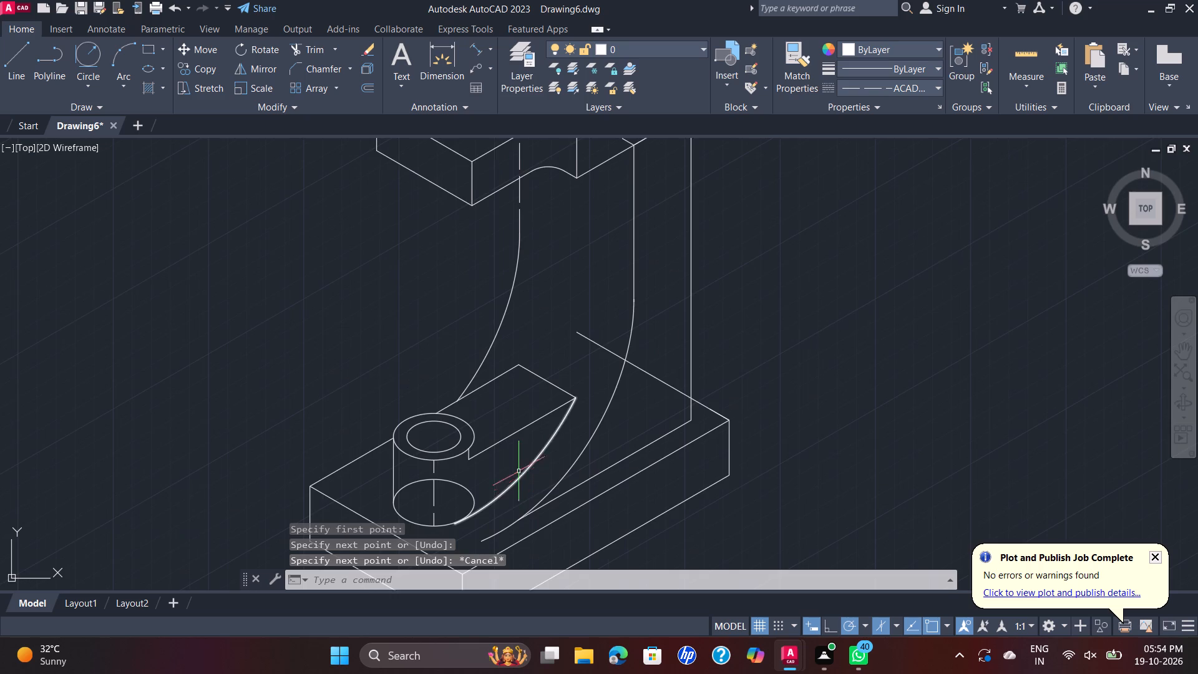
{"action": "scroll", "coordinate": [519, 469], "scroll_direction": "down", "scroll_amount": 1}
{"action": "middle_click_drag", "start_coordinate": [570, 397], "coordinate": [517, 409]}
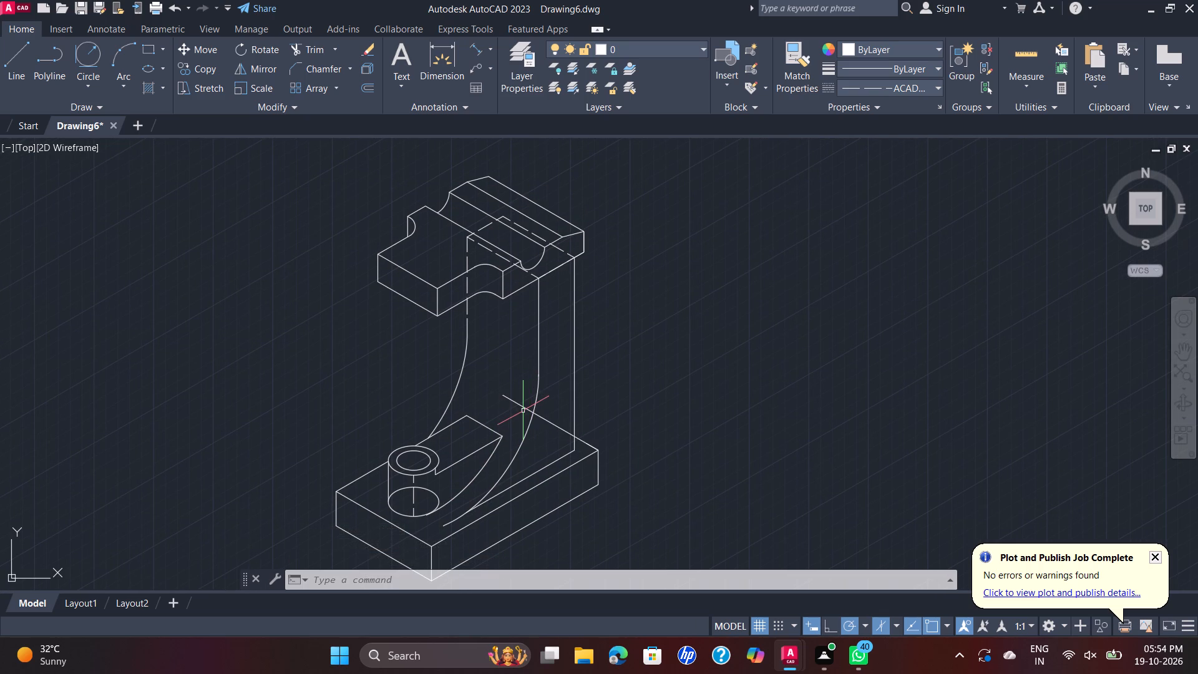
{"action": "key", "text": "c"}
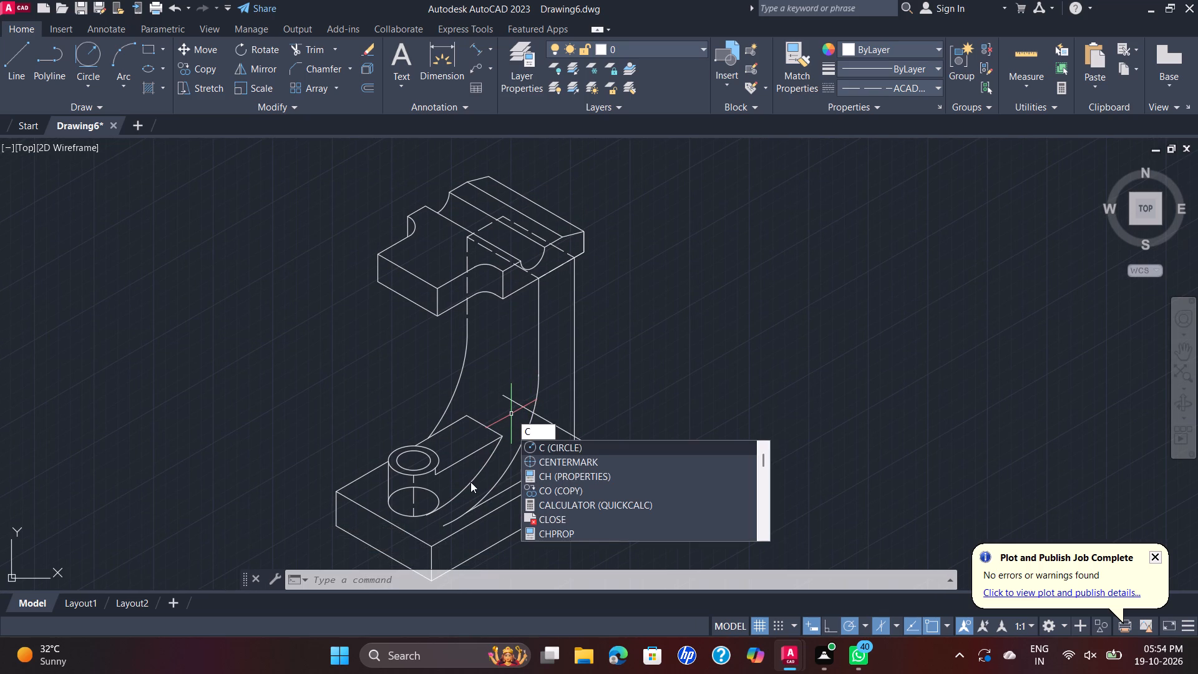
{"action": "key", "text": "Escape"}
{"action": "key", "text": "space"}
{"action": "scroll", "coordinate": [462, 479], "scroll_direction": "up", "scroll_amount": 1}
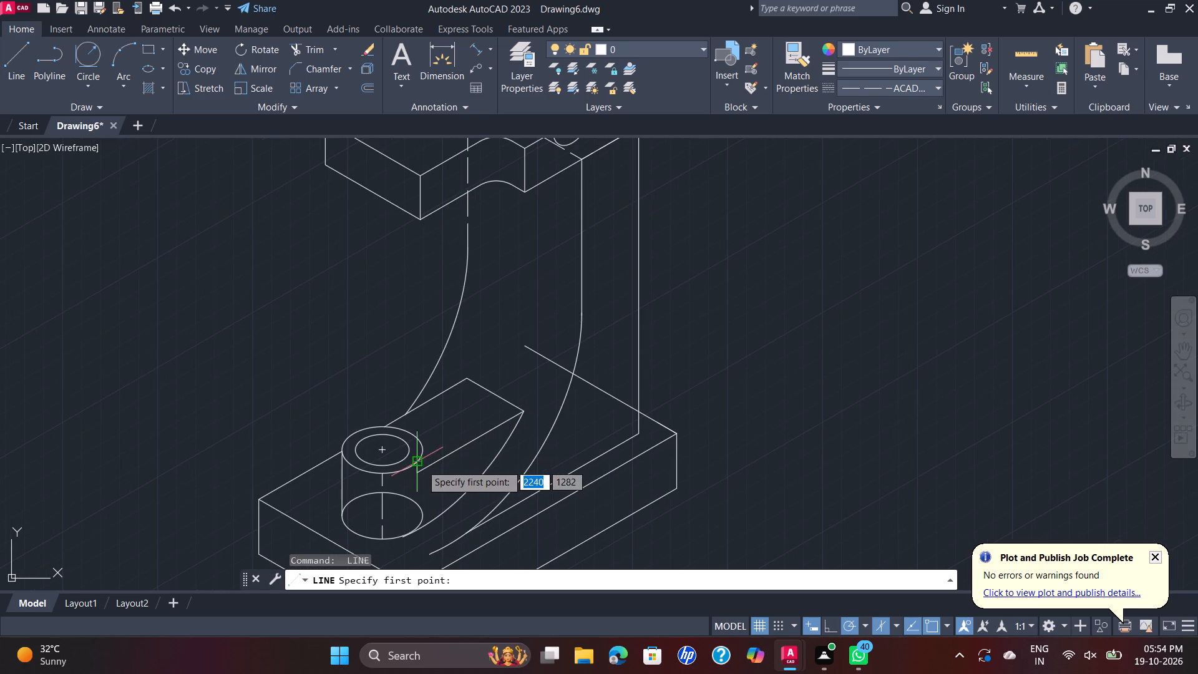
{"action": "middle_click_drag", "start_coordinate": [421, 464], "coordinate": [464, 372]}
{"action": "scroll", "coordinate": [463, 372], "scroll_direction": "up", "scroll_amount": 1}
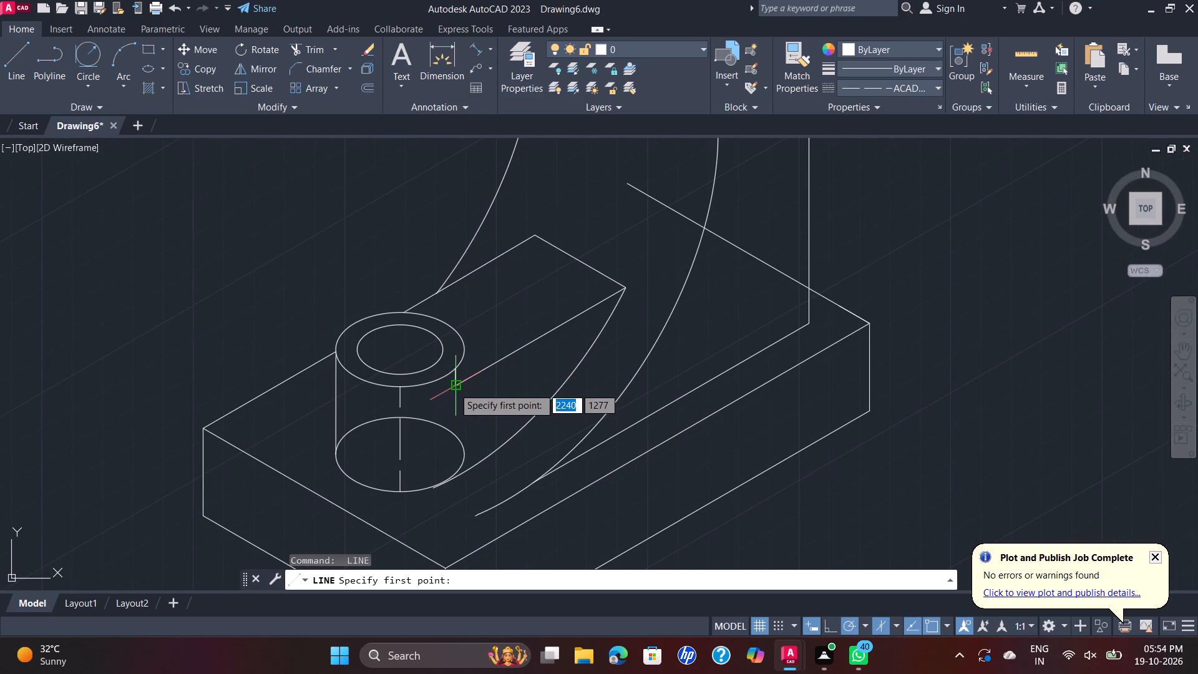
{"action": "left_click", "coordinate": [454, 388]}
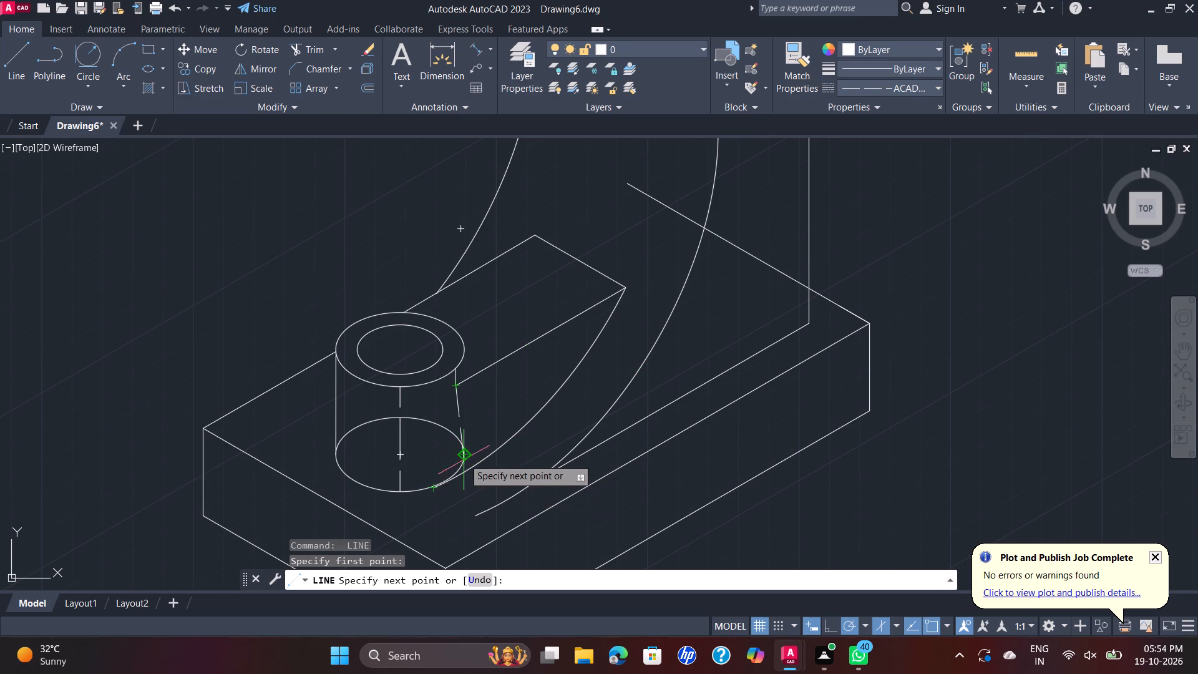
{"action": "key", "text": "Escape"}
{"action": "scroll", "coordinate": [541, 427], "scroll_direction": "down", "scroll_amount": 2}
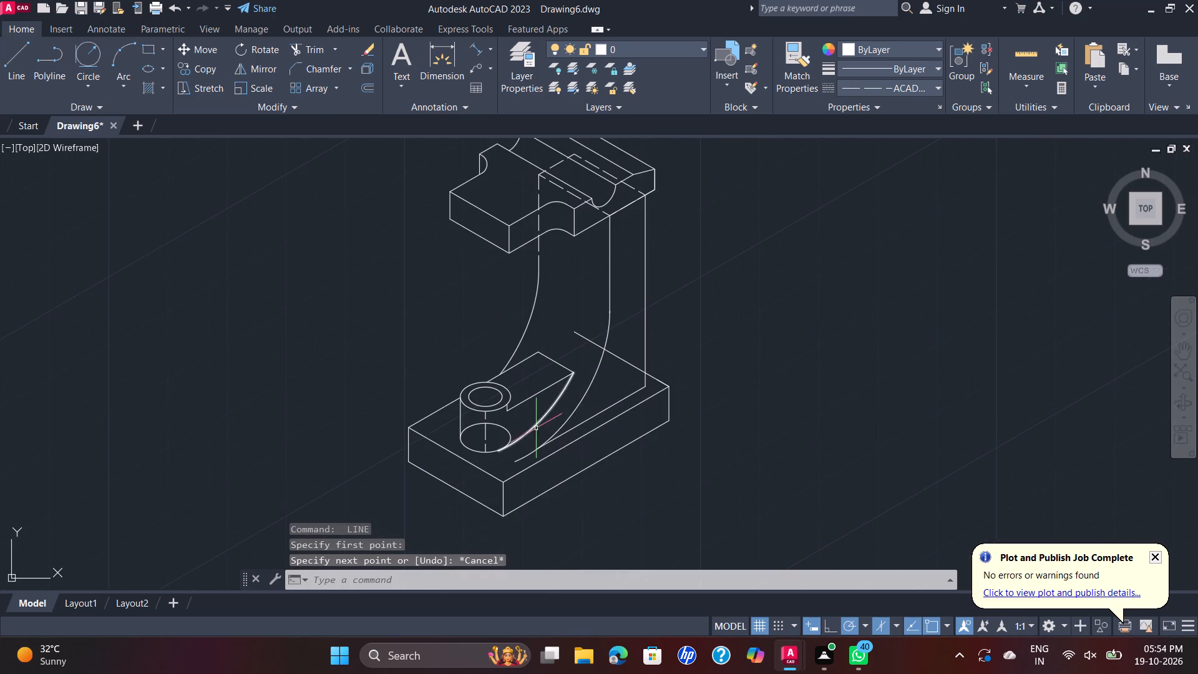
Trim away the two portions of the base's top rear edge hidden behind the upright, up to the upright's outer vertical edge.
{"action": "scroll", "coordinate": [983, 245], "scroll_direction": "down", "scroll_amount": 1}
{"action": "middle_click_drag", "start_coordinate": [892, 340], "coordinate": [674, 404]}
{"action": "scroll", "coordinate": [704, 379], "scroll_direction": "down", "scroll_amount": 1}
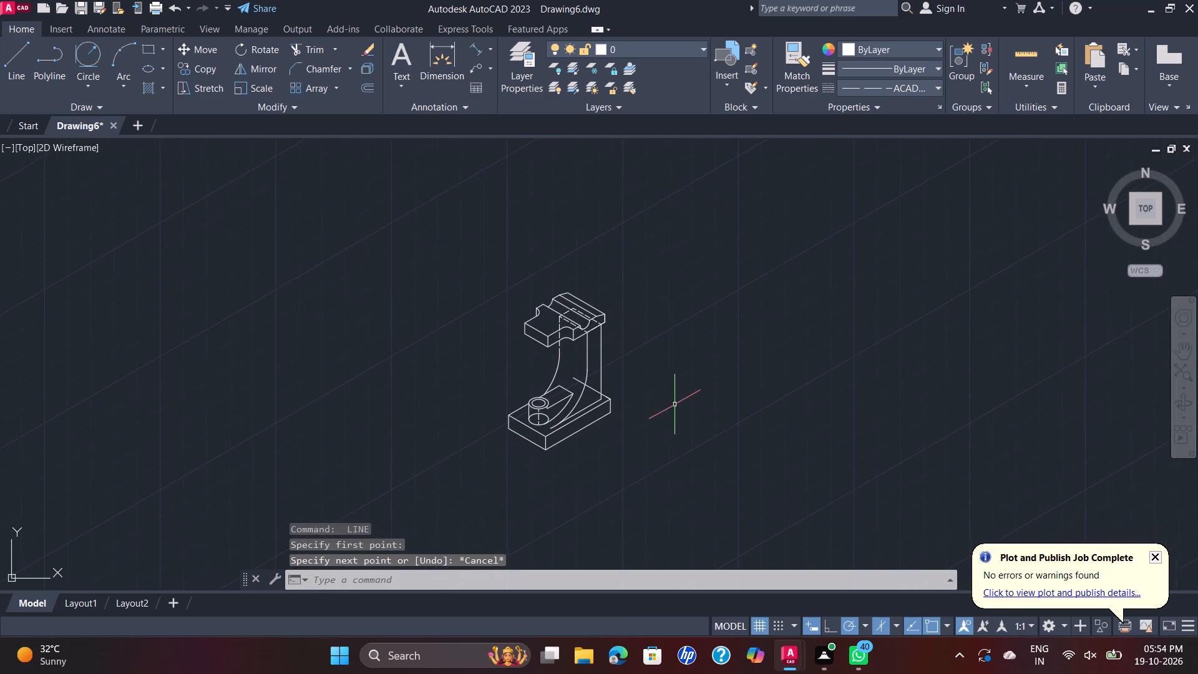
{"action": "scroll", "coordinate": [631, 353], "scroll_direction": "up", "scroll_amount": 1}
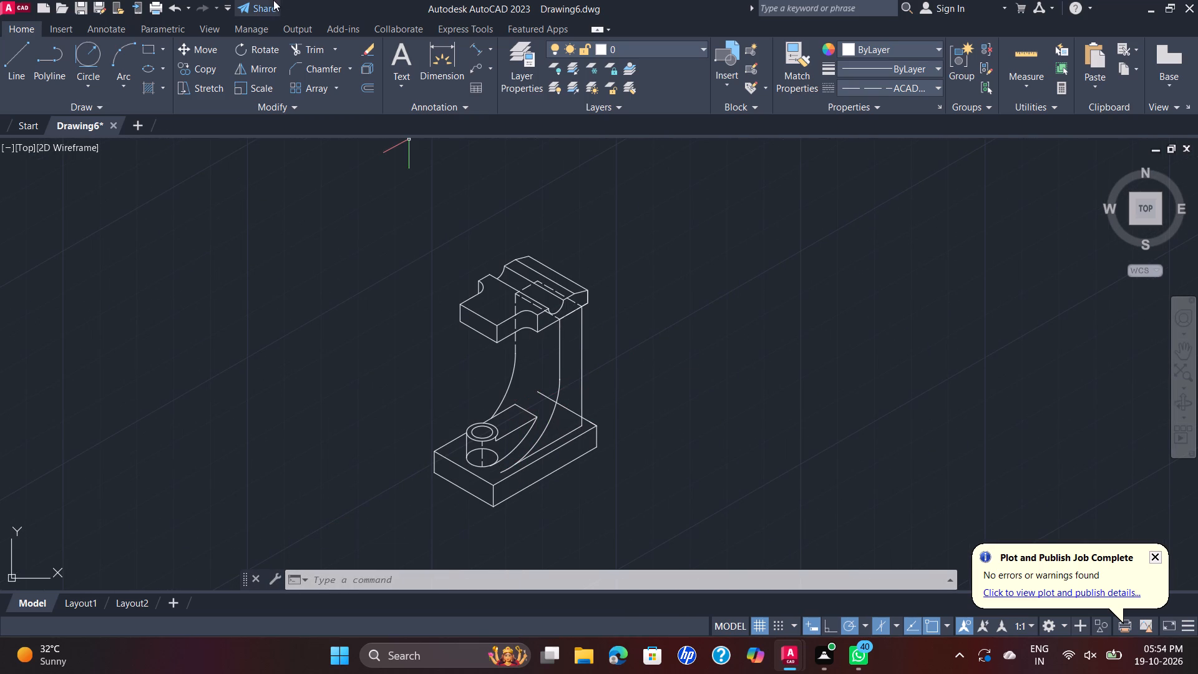
{"action": "left_click", "coordinate": [299, 44]}
{"action": "scroll", "coordinate": [514, 413], "scroll_direction": "up", "scroll_amount": 1}
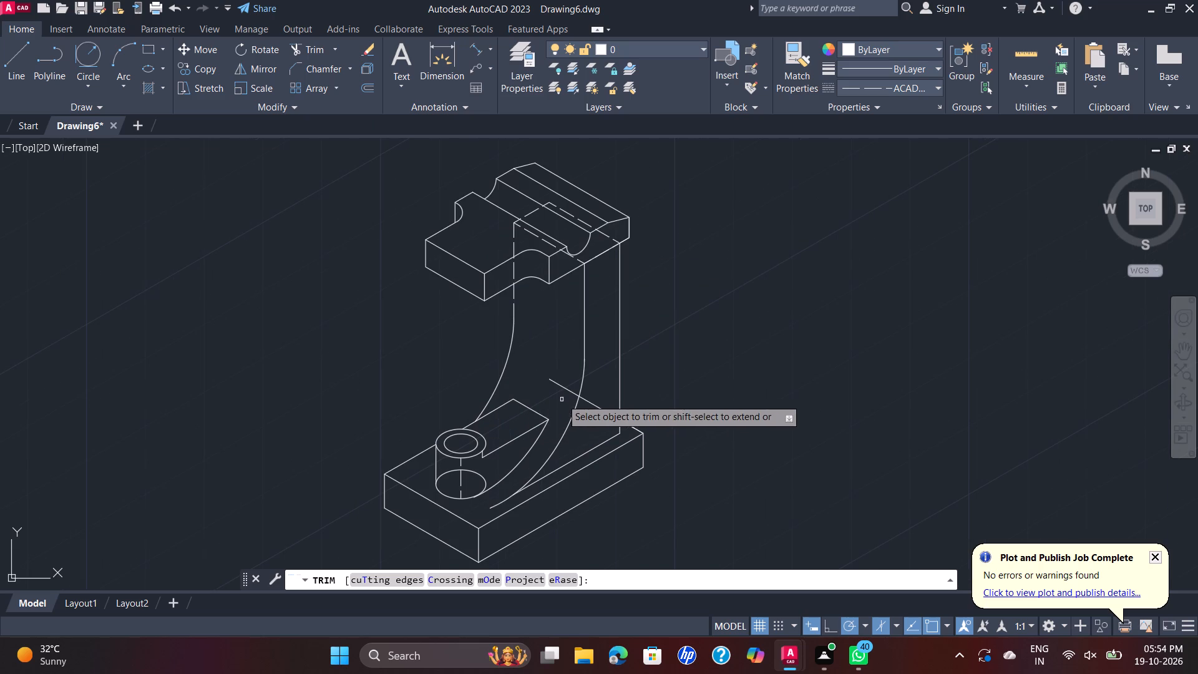
{"action": "left_click", "coordinate": [566, 388]}
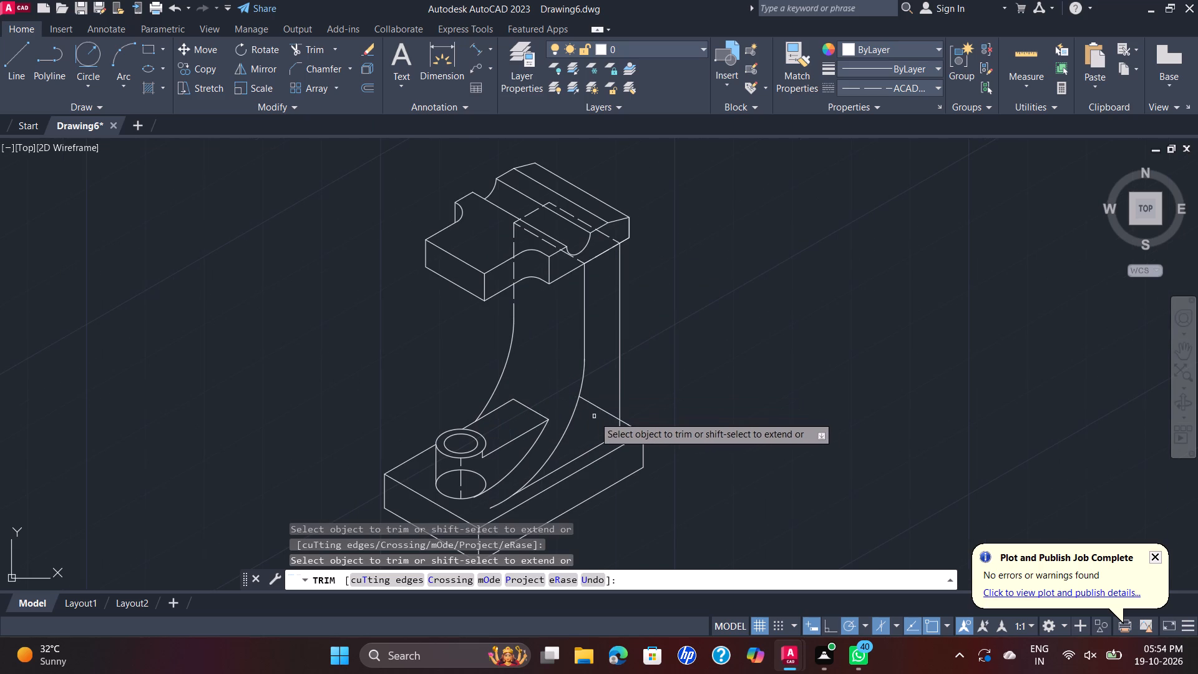
{"action": "left_click", "coordinate": [609, 415]}
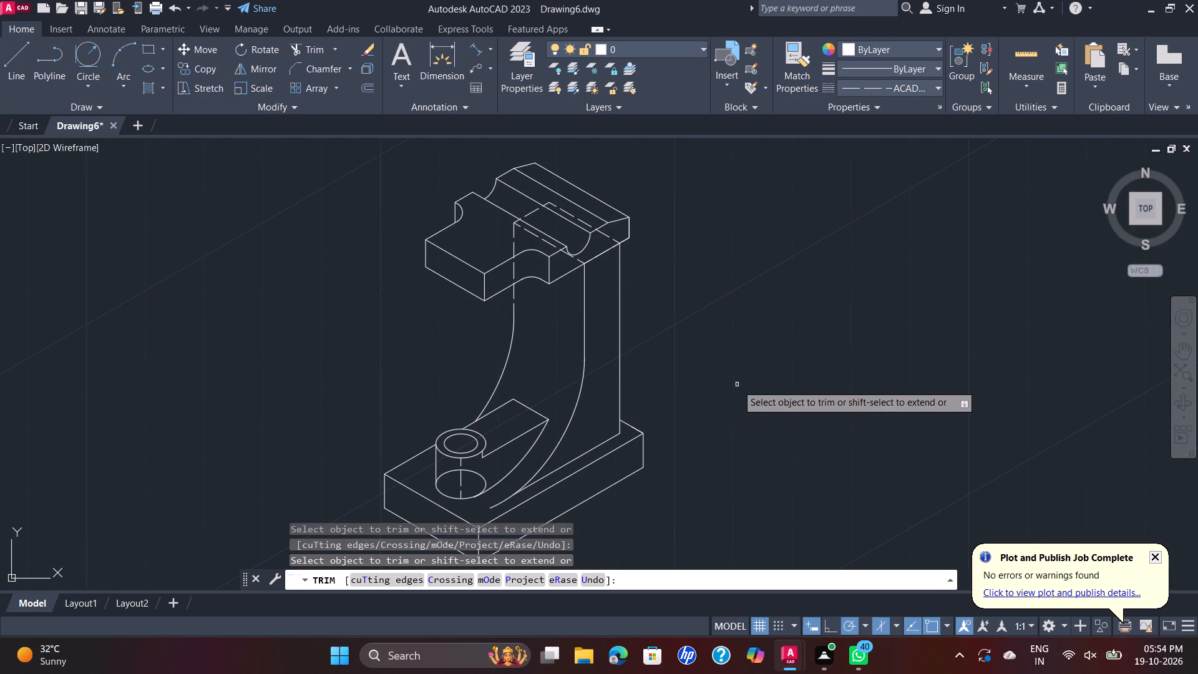
{"action": "scroll", "coordinate": [730, 380], "scroll_direction": "down", "scroll_amount": 1}
{"action": "key", "text": "Escape"}
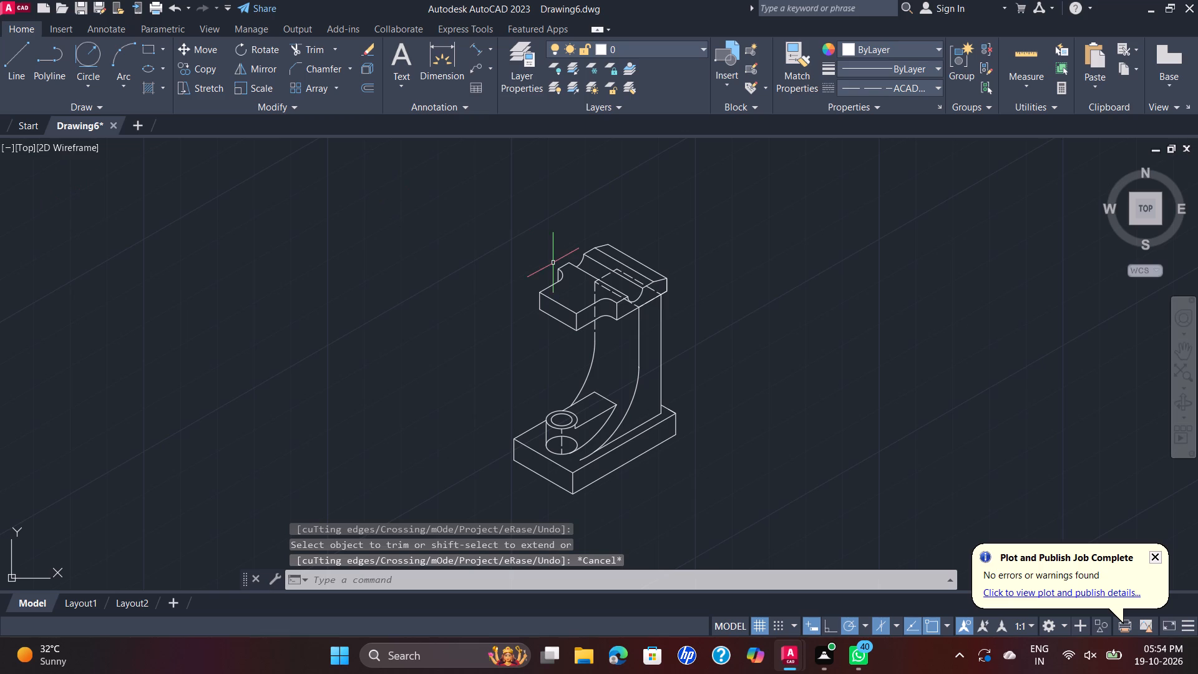
Add aligned dimensions to the base's short and long bottom edges that meet at the front corner, placed just outside the base.
{"action": "scroll", "coordinate": [543, 275], "scroll_direction": "down", "scroll_amount": 1}
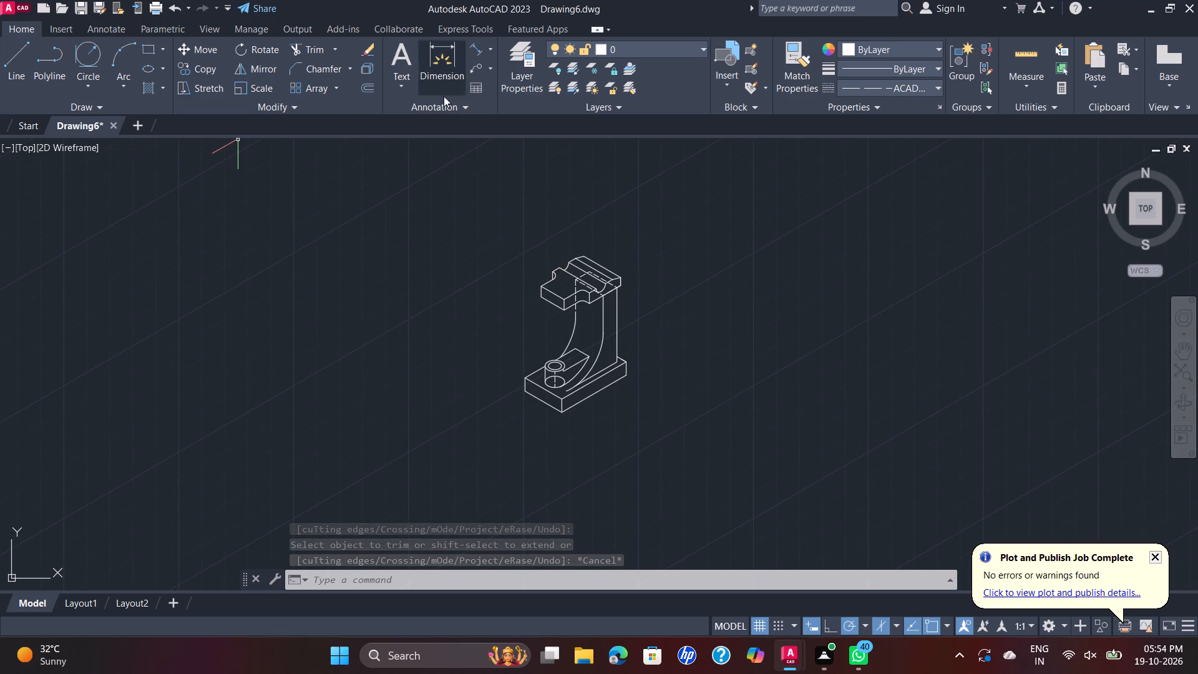
{"action": "left_click", "coordinate": [471, 47]}
{"action": "scroll", "coordinate": [573, 417], "scroll_direction": "up", "scroll_amount": 3}
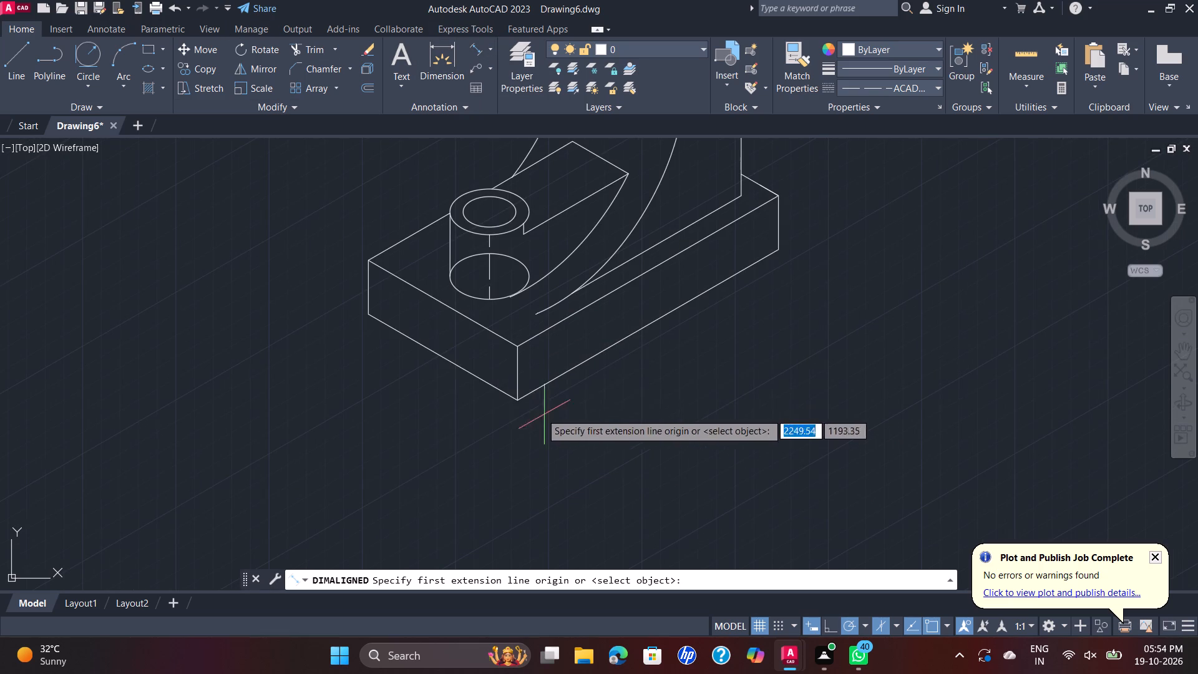
{"action": "left_click", "coordinate": [370, 316]}
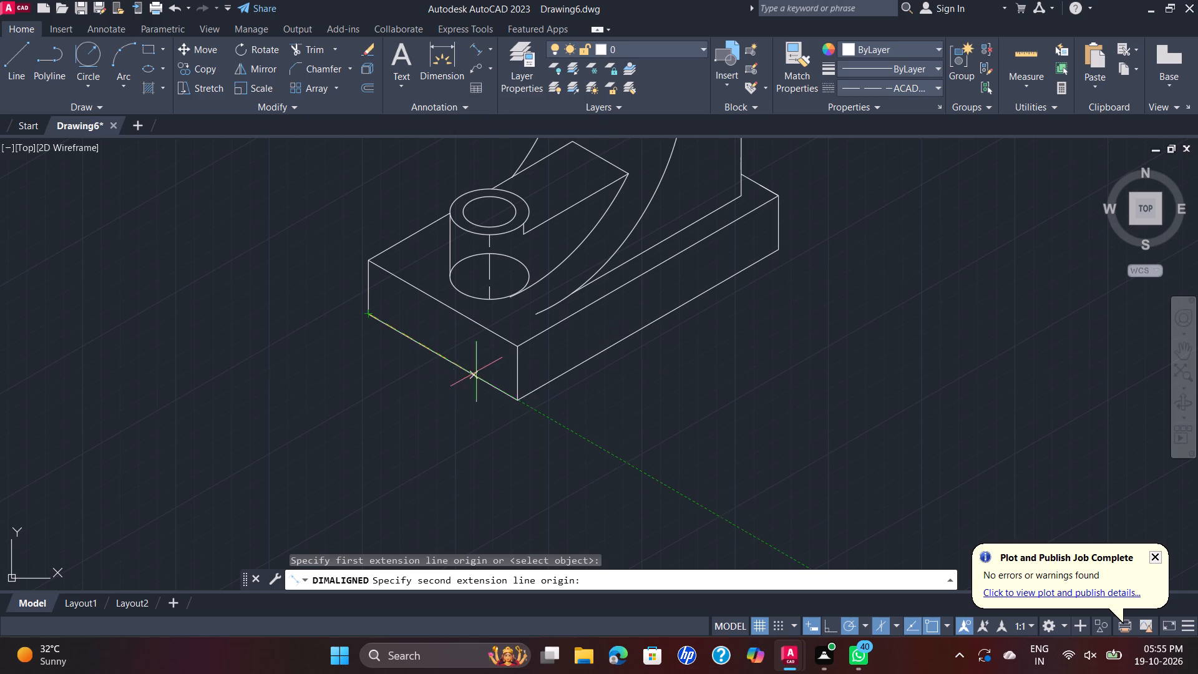
{"action": "left_click", "coordinate": [512, 396]}
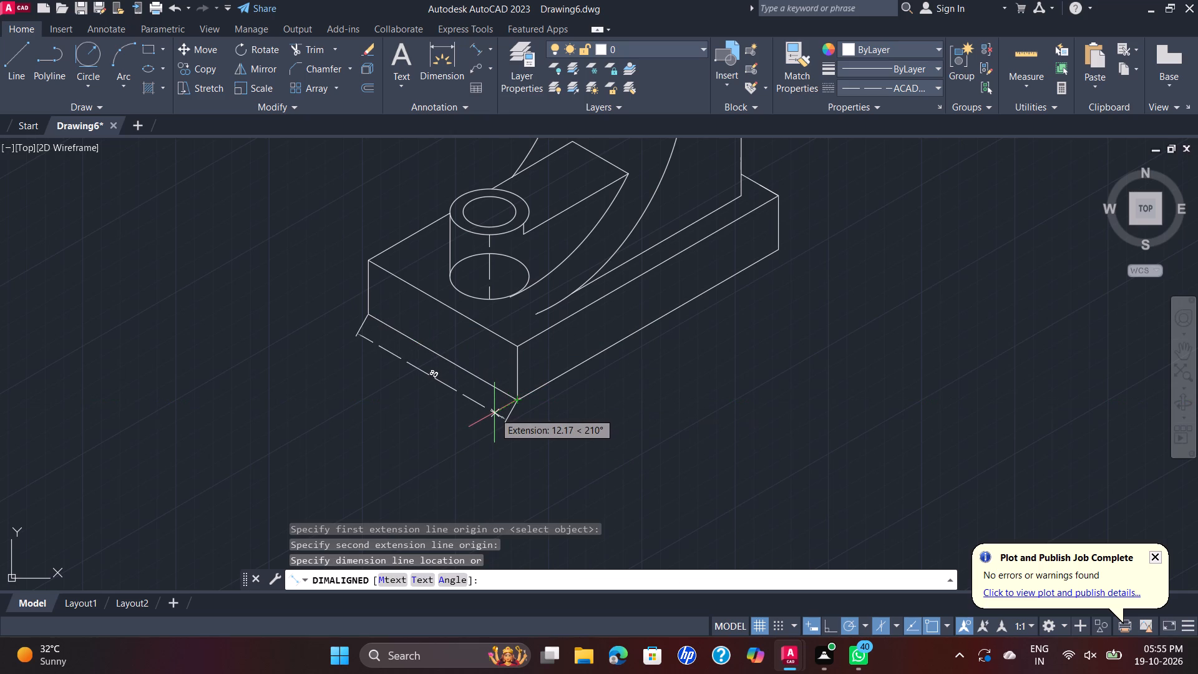
{"action": "left_click", "coordinate": [497, 415]}
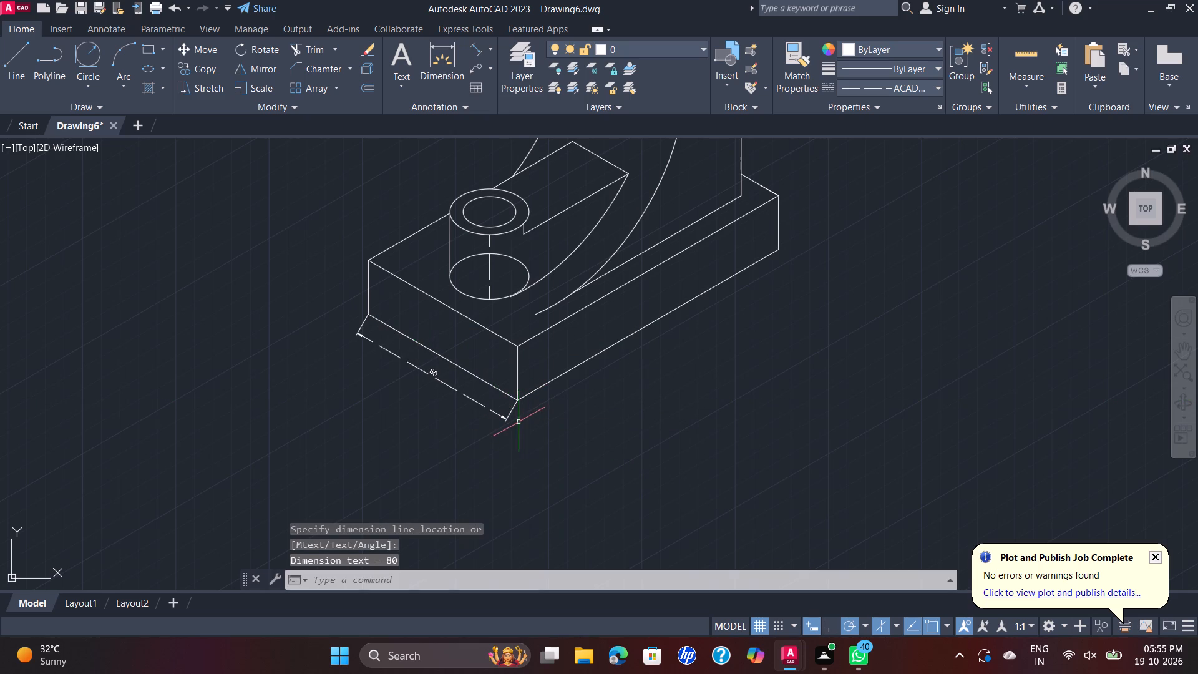
{"action": "key", "text": "space"}
{"action": "left_click", "coordinate": [514, 401]}
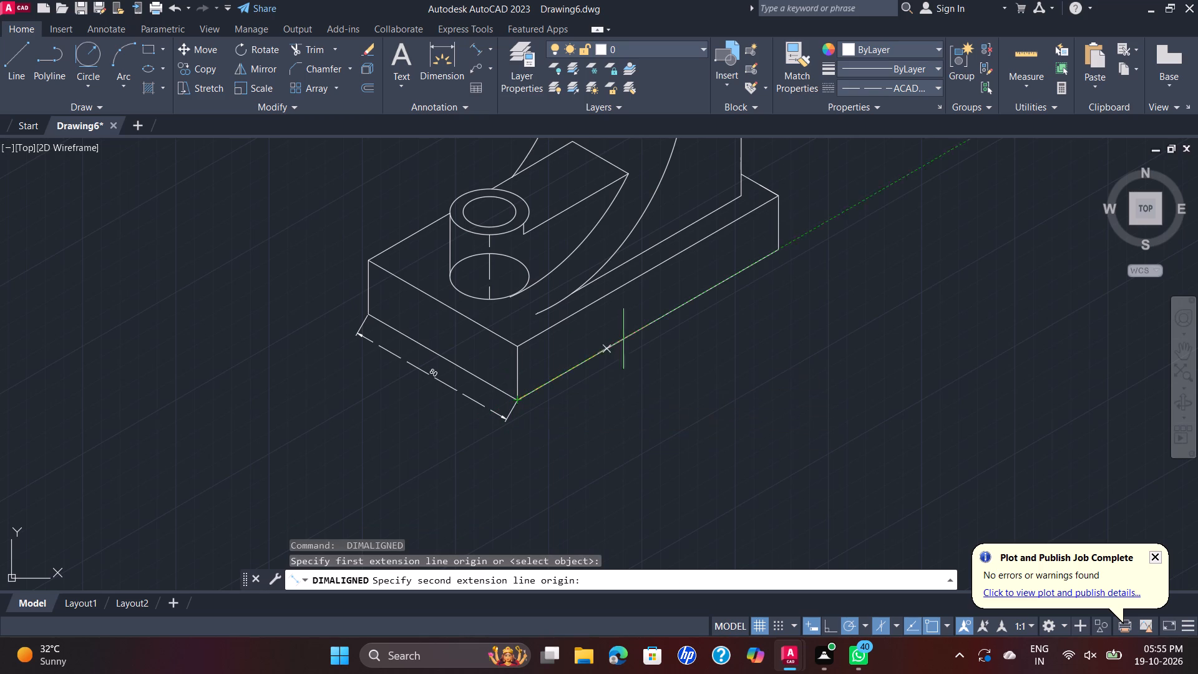
{"action": "left_click", "coordinate": [774, 250]}
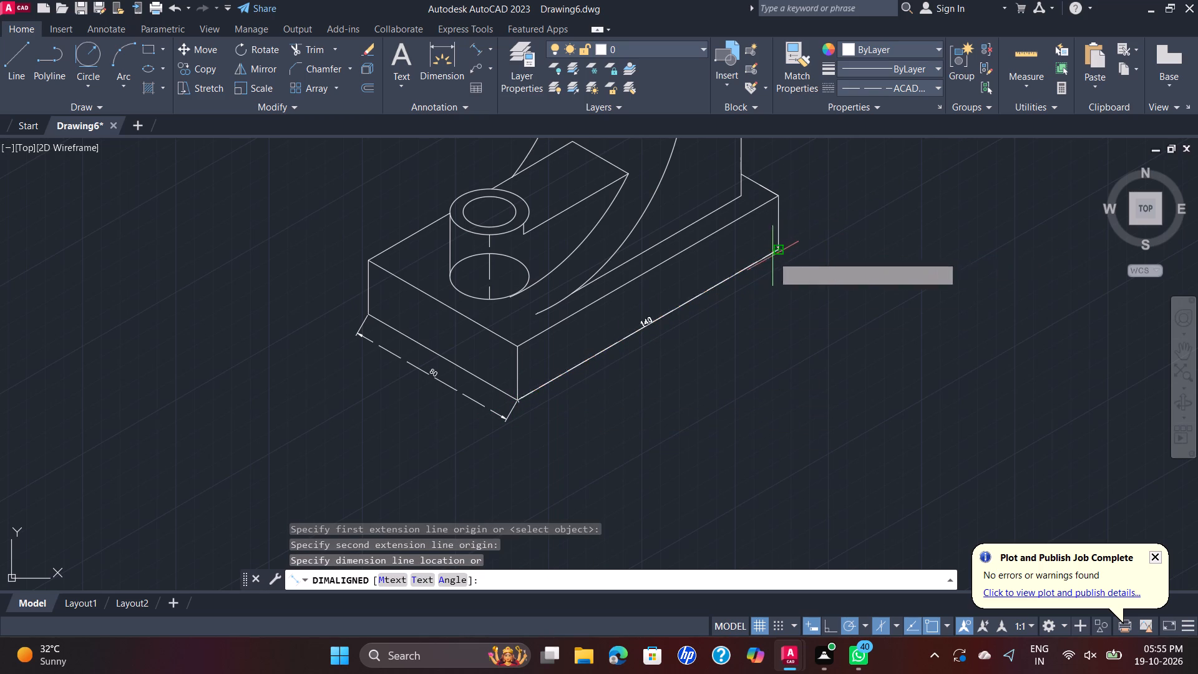
{"action": "left_click", "coordinate": [785, 267]}
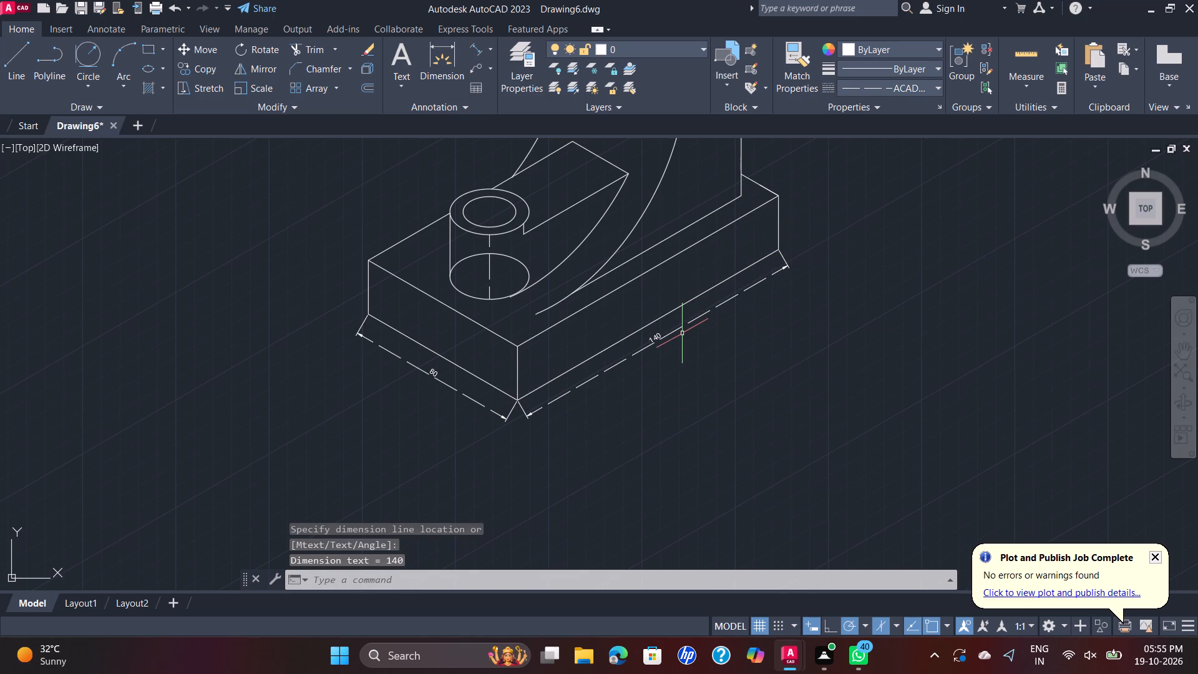
Add aligned dimensions for the boss's height between its top and bottom circle centres and for the short vertical edge where the rib meets the boss.
{"action": "key", "text": "space"}
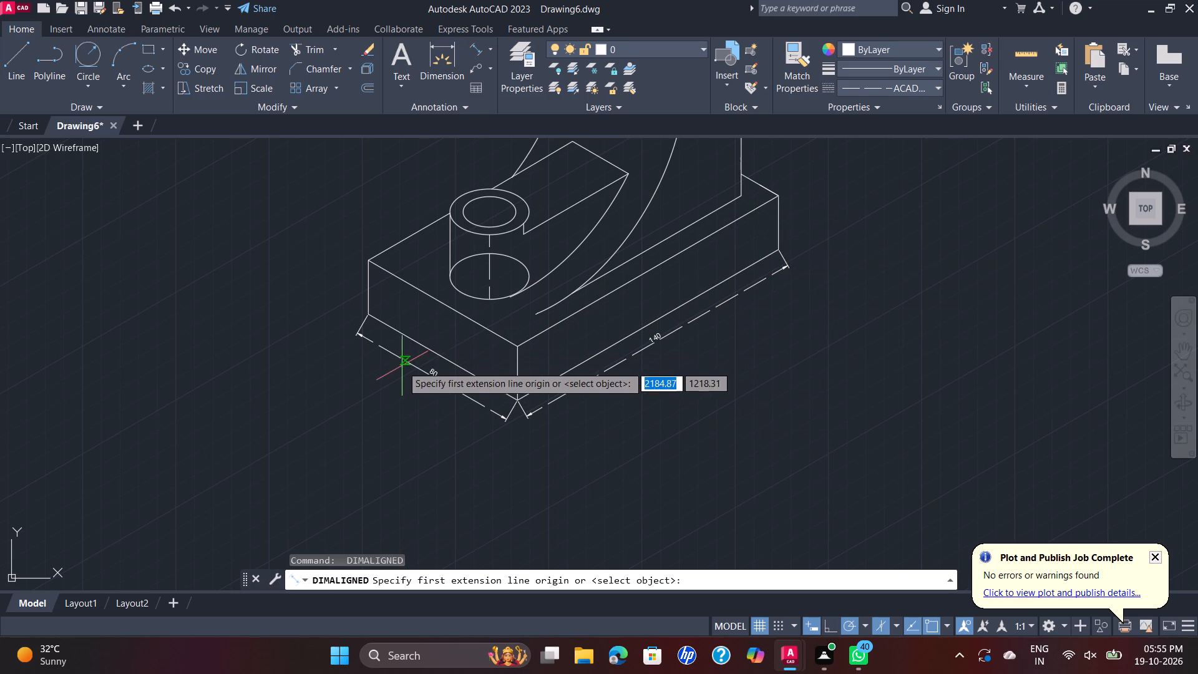
{"action": "left_click", "coordinate": [487, 213]}
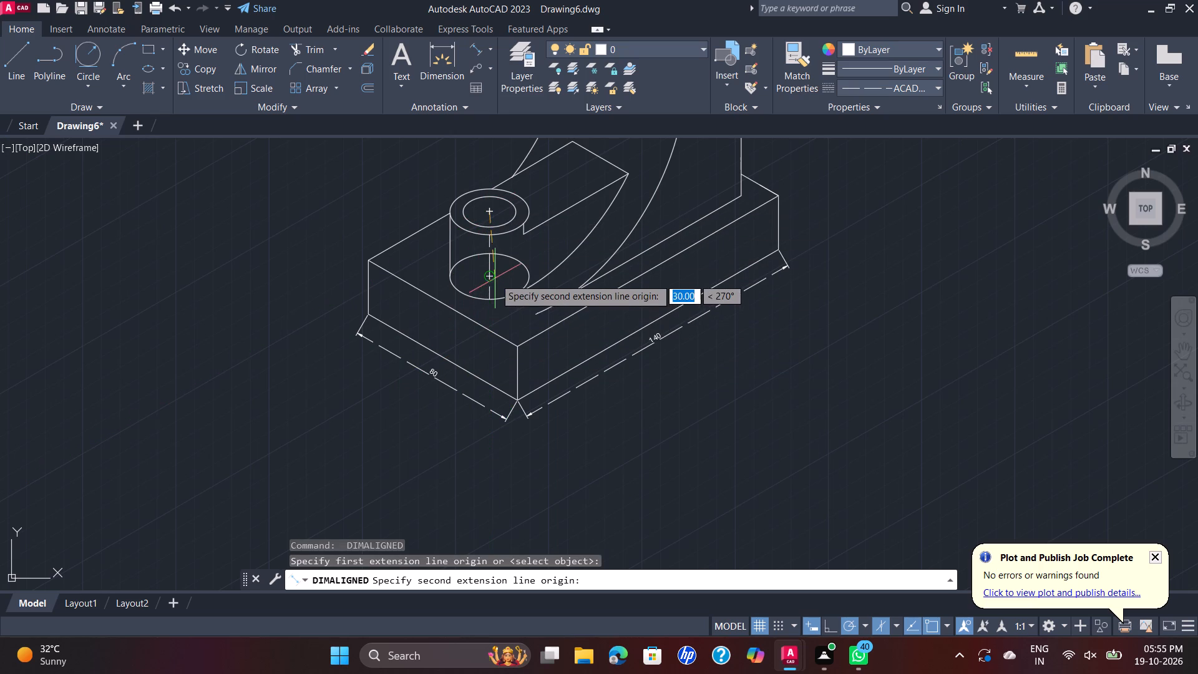
{"action": "left_click", "coordinate": [488, 276]}
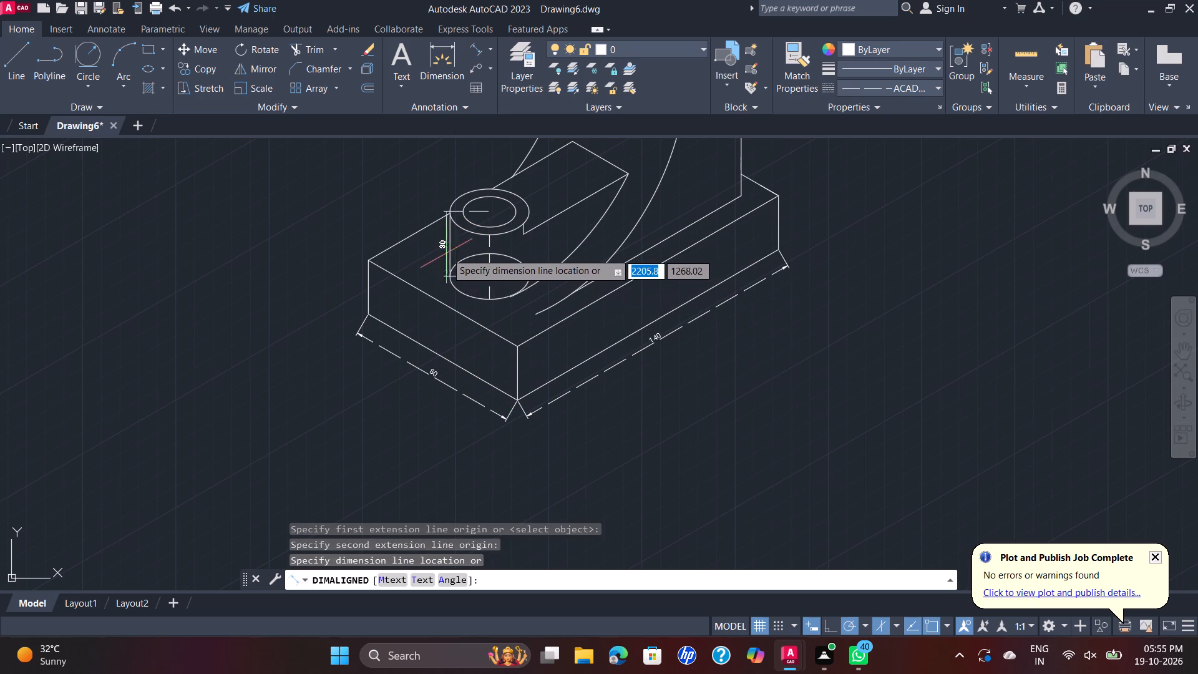
{"action": "left_click", "coordinate": [439, 250]}
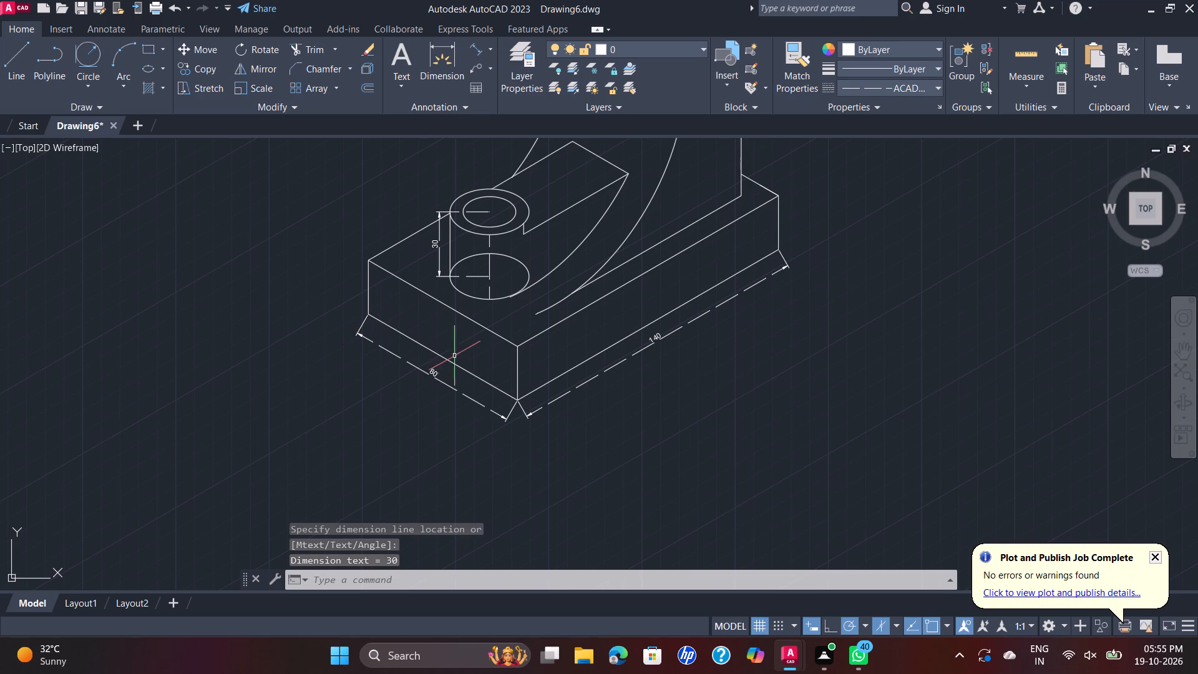
{"action": "key", "text": "space"}
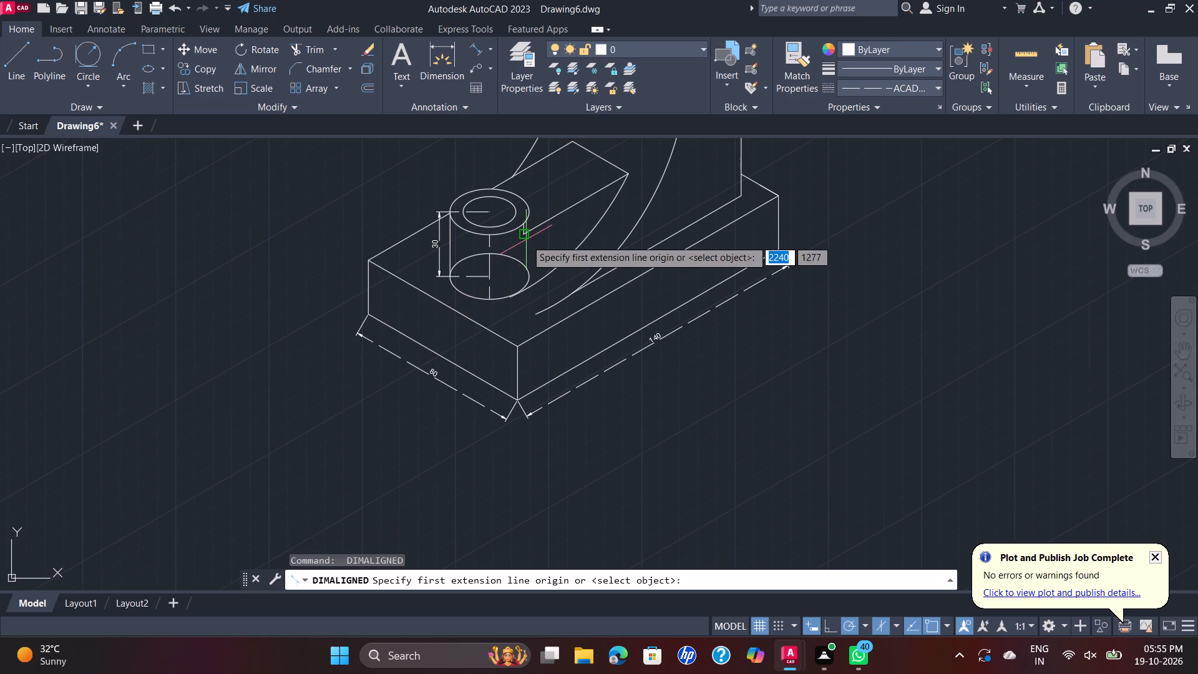
{"action": "scroll", "coordinate": [524, 223], "scroll_direction": "up", "scroll_amount": 2}
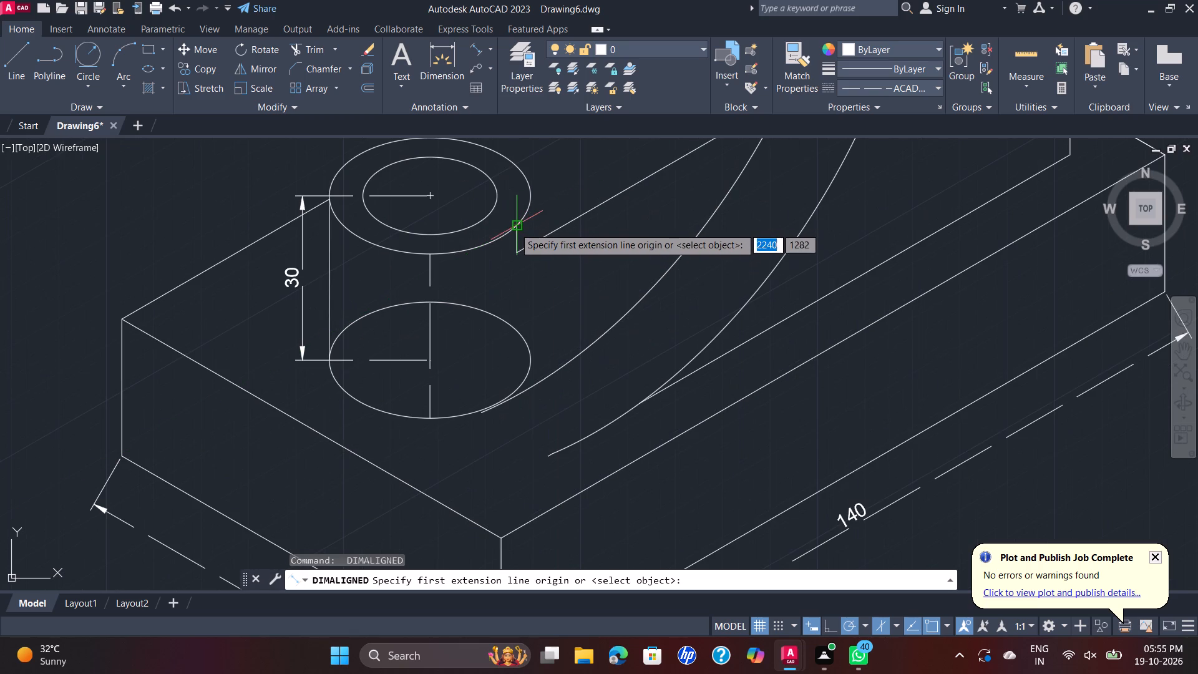
{"action": "left_click", "coordinate": [515, 227]}
{"action": "left_click", "coordinate": [514, 252]}
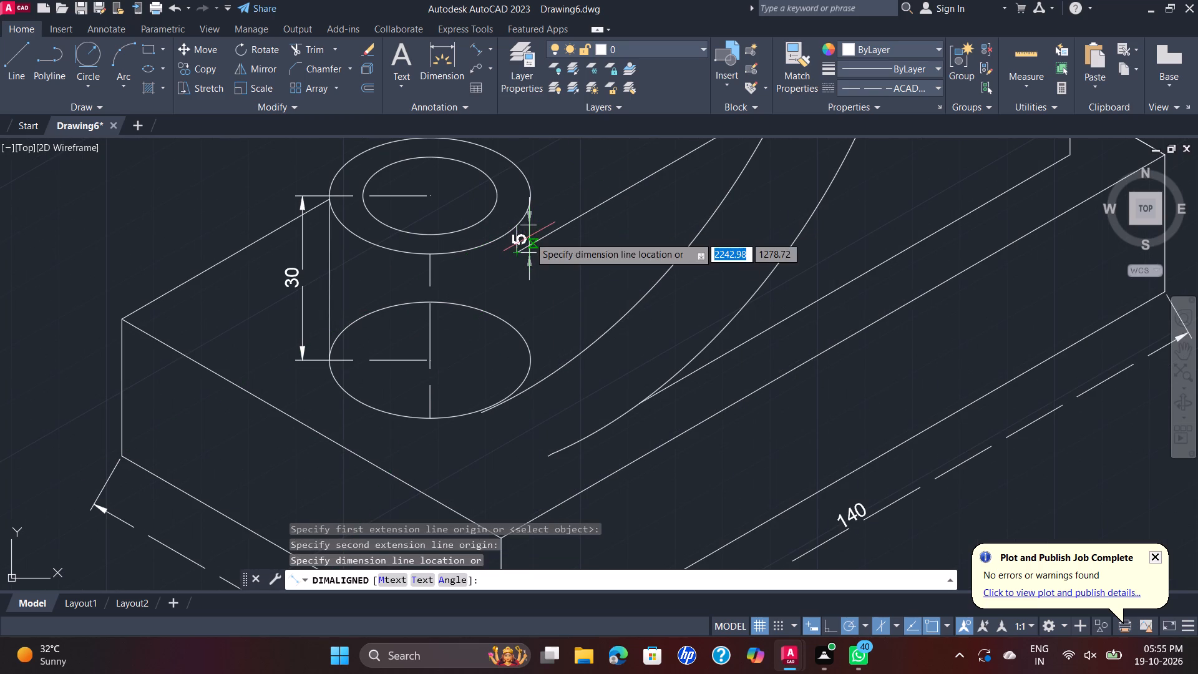
{"action": "left_click", "coordinate": [515, 241]}
Add an aligned dimension for the base's thickness along its outer vertical corner edge nearest the boss, placed just outside the base.
{"action": "scroll", "coordinate": [561, 209], "scroll_direction": "down", "scroll_amount": 2}
{"action": "middle_click_drag", "start_coordinate": [566, 209], "coordinate": [557, 240]}
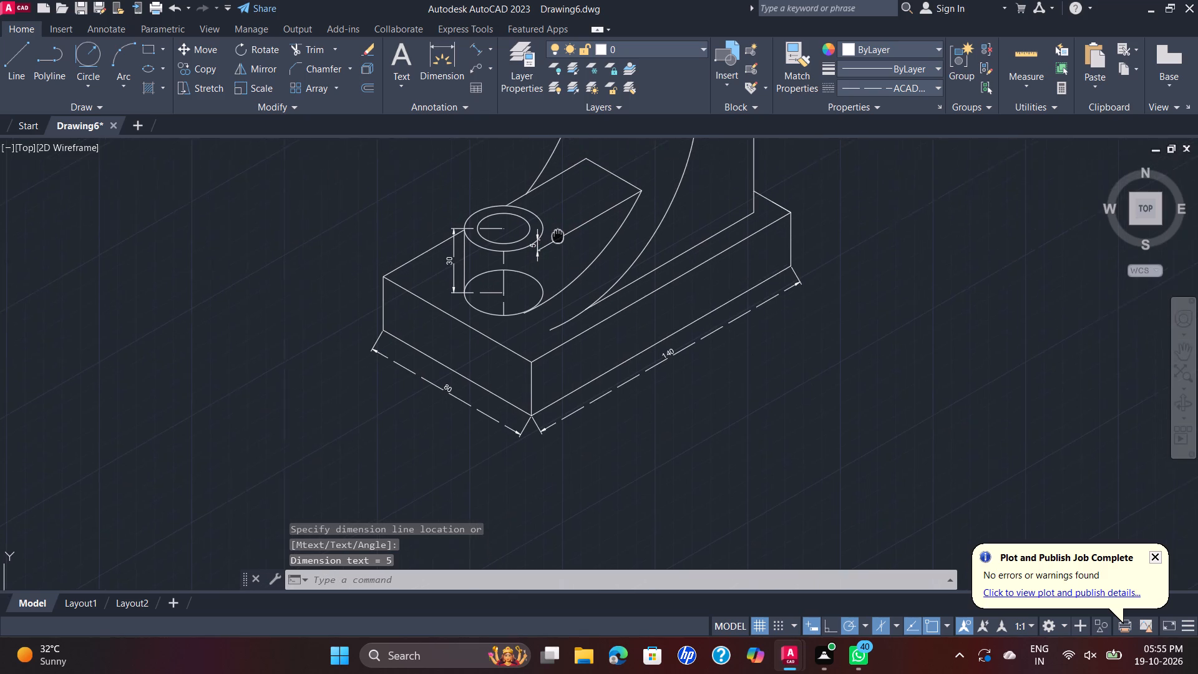
{"action": "middle_click_drag", "start_coordinate": [557, 240], "coordinate": [555, 290]}
{"action": "scroll", "coordinate": [554, 271], "scroll_direction": "up", "scroll_amount": 2}
{"action": "scroll", "coordinate": [551, 274], "scroll_direction": "down", "scroll_amount": 1}
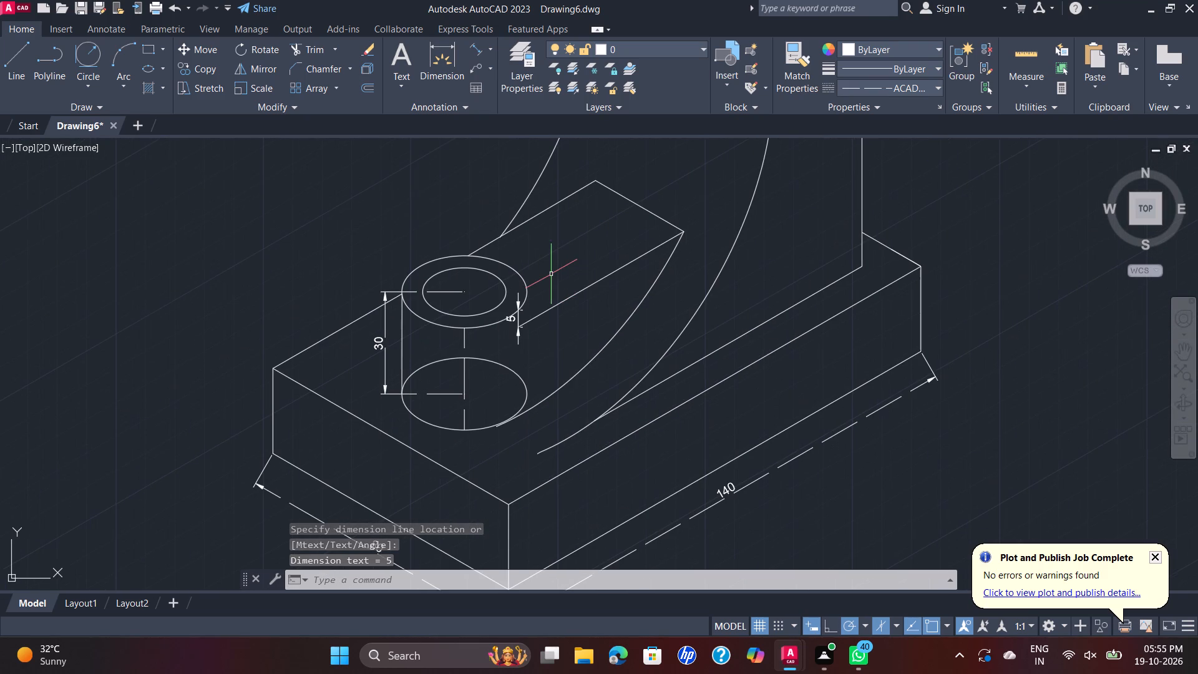
{"action": "middle_click_drag", "start_coordinate": [551, 274], "coordinate": [563, 297]}
{"action": "key", "text": "space"}
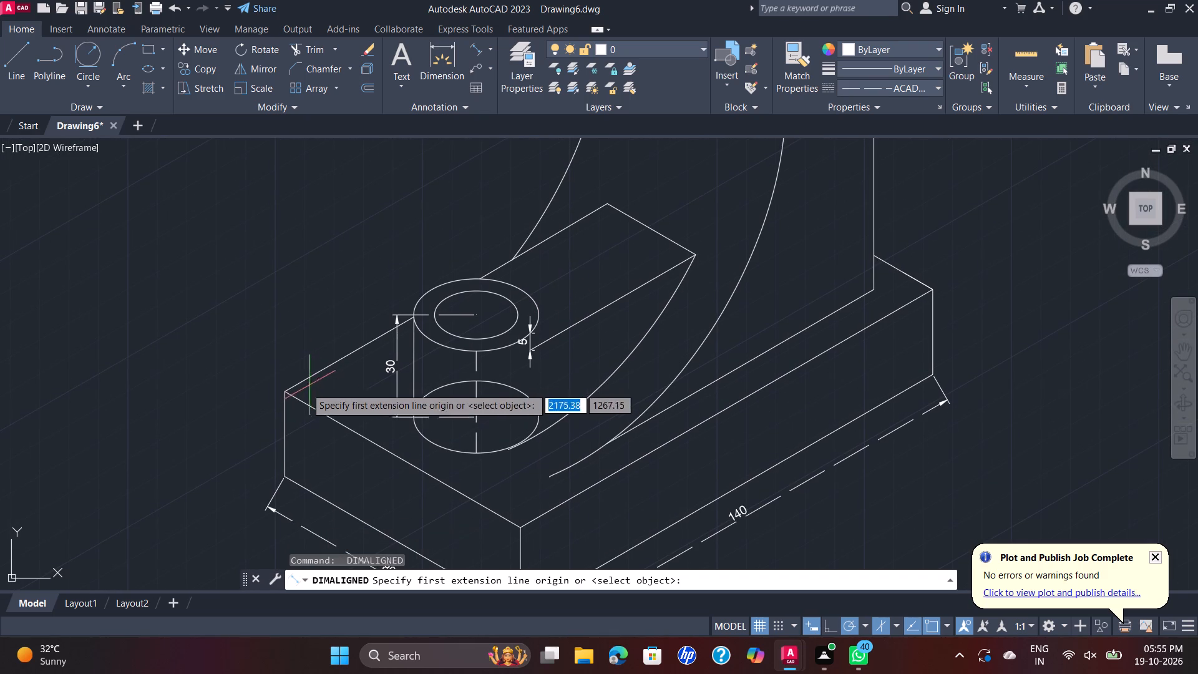
{"action": "left_click", "coordinate": [281, 391]}
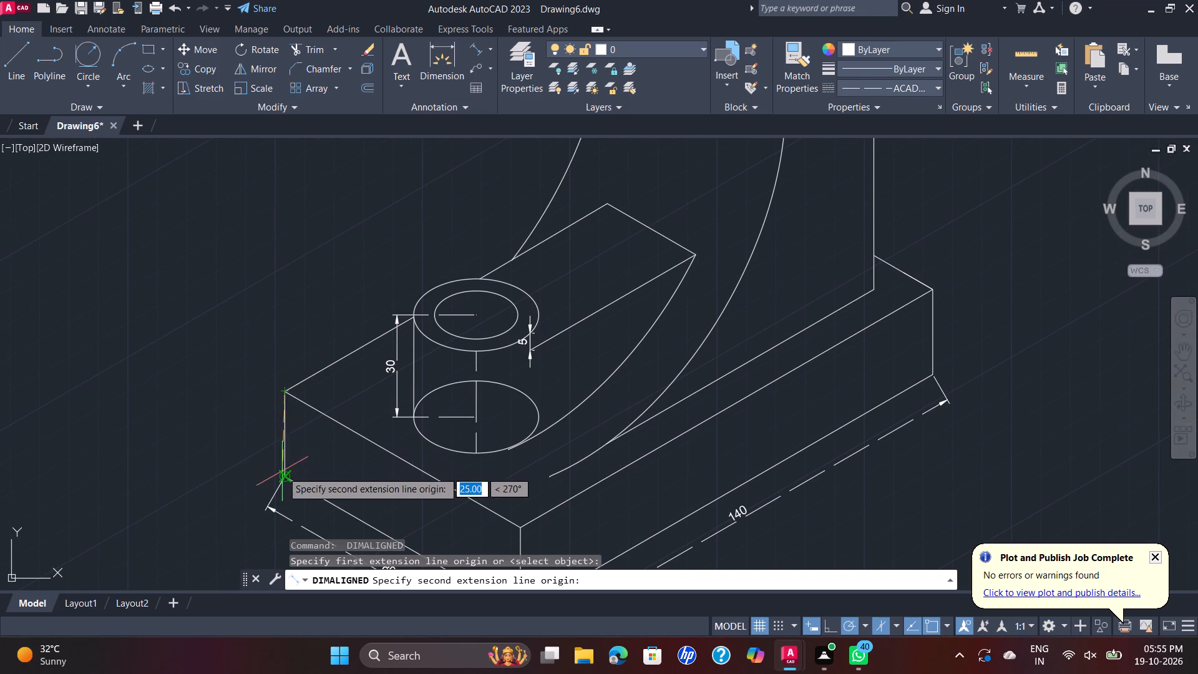
{"action": "left_click", "coordinate": [281, 479]}
{"action": "left_click", "coordinate": [268, 479]}
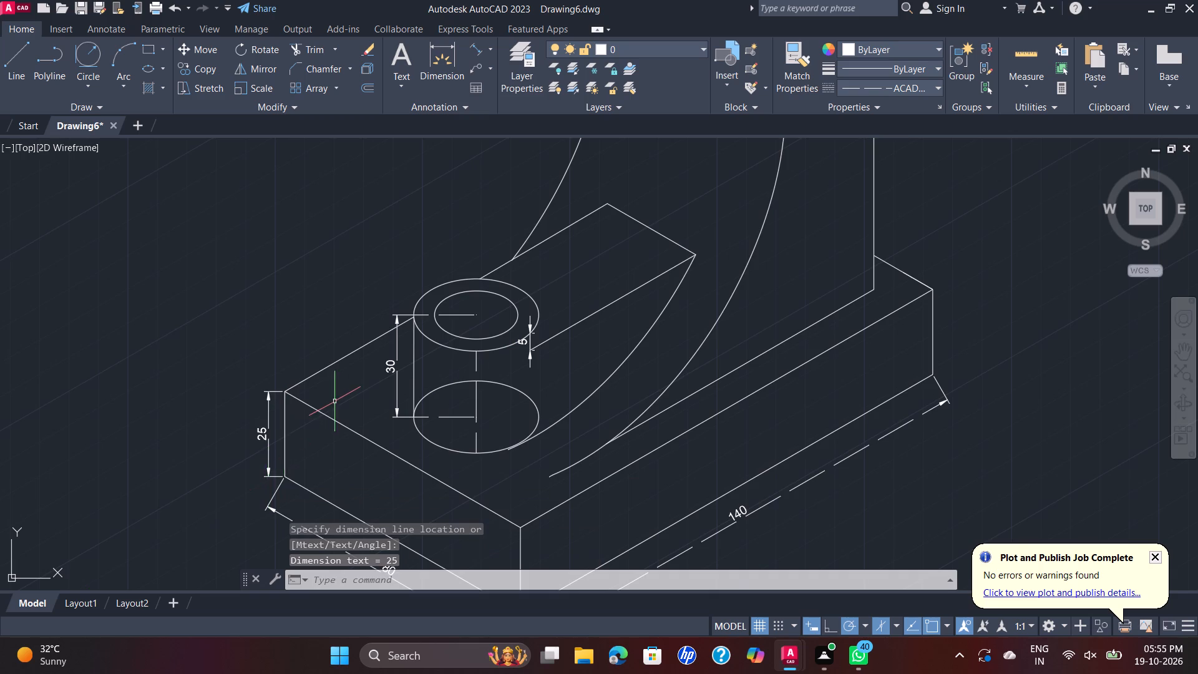
Add an aligned dimension to the rib's short upper end edge, from its rear corner to the corner where the curved edge begins.
{"action": "scroll", "coordinate": [337, 401], "scroll_direction": "down", "scroll_amount": 1}
{"action": "middle_click_drag", "start_coordinate": [577, 346], "coordinate": [573, 379]}
{"action": "scroll", "coordinate": [577, 346], "scroll_direction": "down", "scroll_amount": 1}
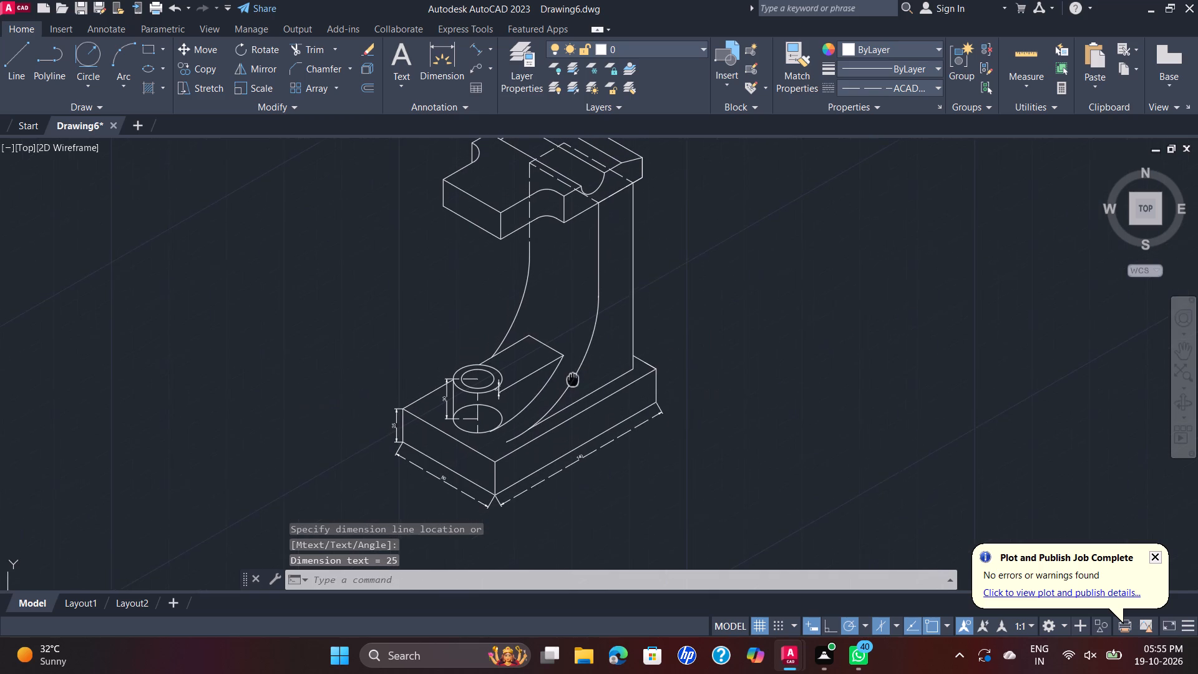
{"action": "middle_click_drag", "start_coordinate": [573, 379], "coordinate": [572, 379]}
{"action": "key", "text": "space"}
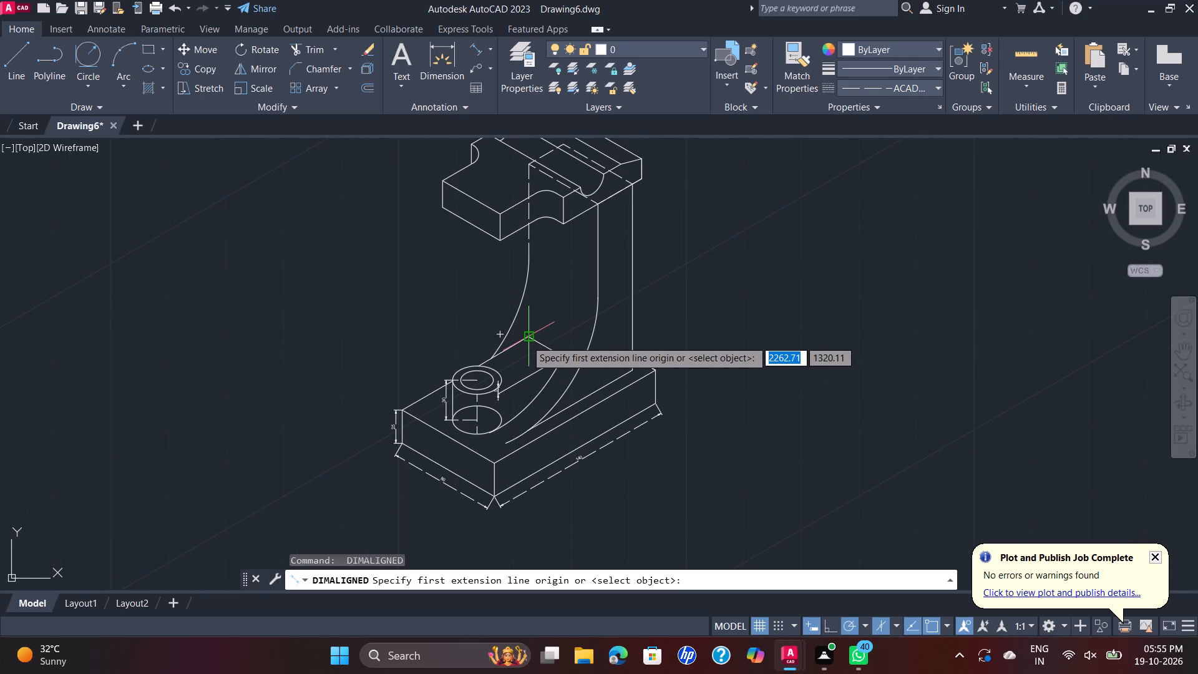
{"action": "left_click", "coordinate": [528, 340]}
{"action": "left_click", "coordinate": [559, 359]}
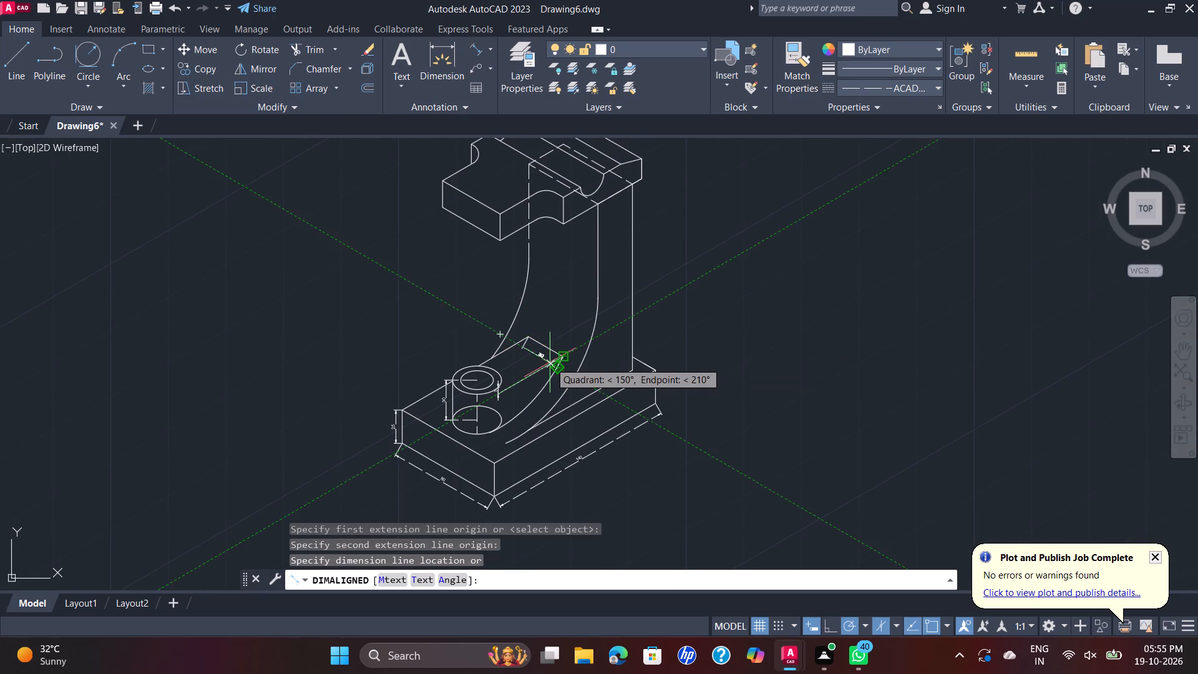
{"action": "left_click", "coordinate": [559, 346]}
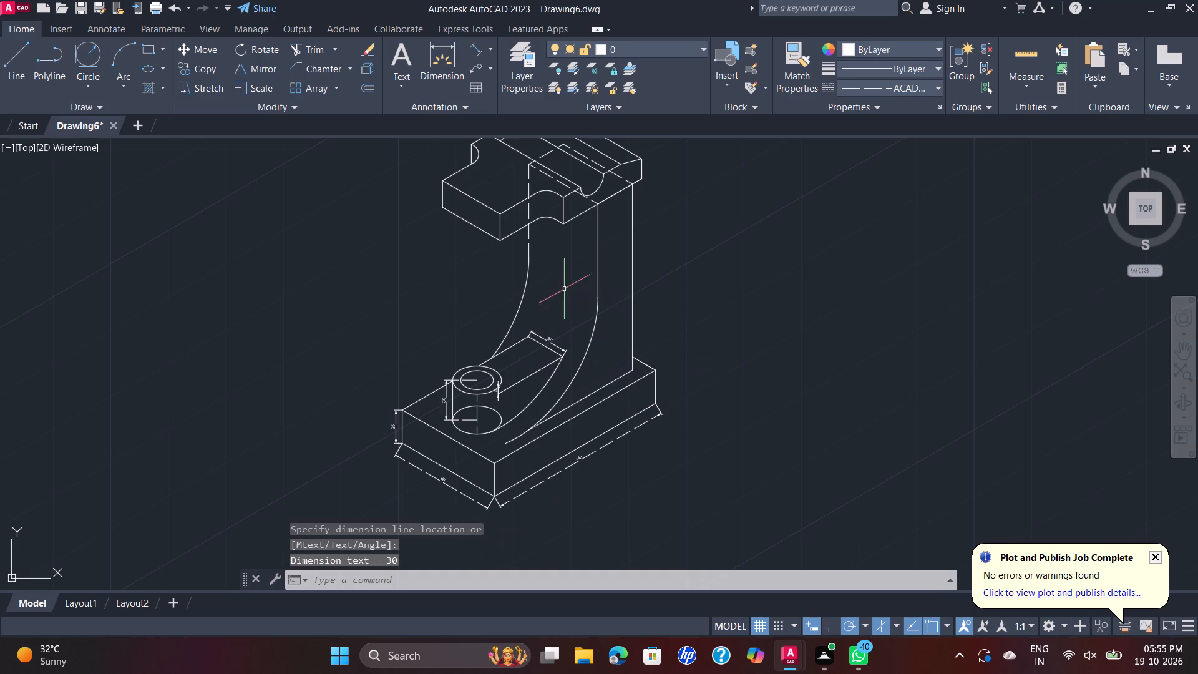
Add an aligned dimension for the upright's width between the upper ends of its two curved edges, with the dimension line across the face.
{"action": "key", "text": "space"}
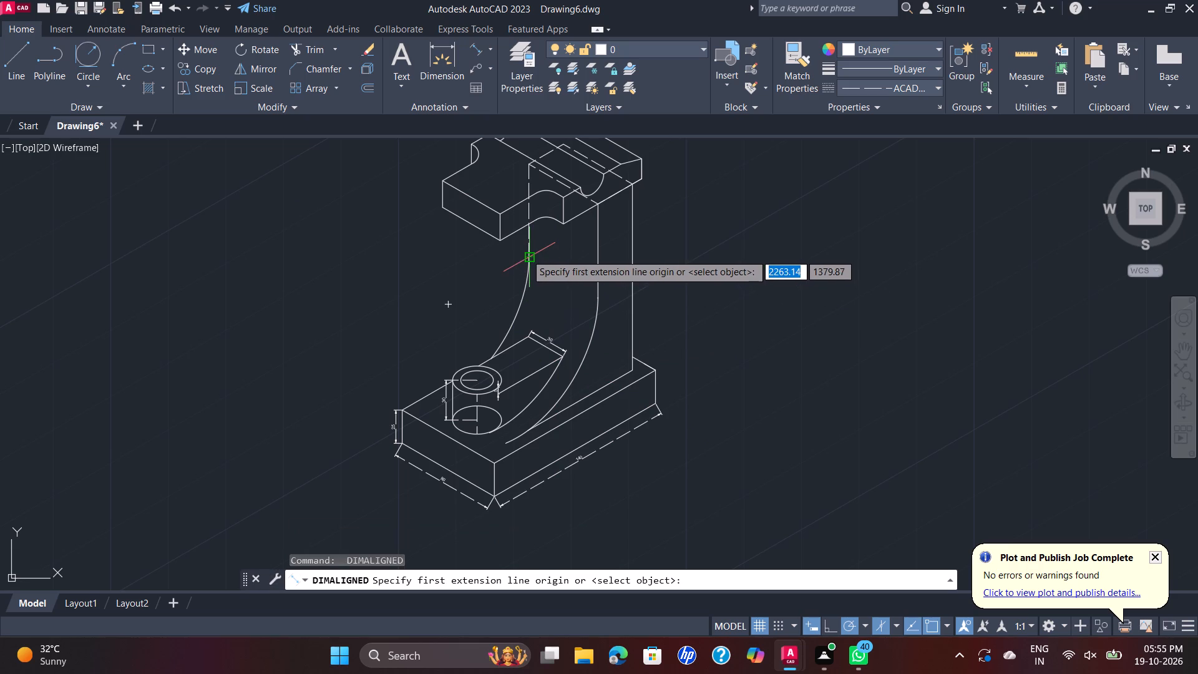
{"action": "left_click", "coordinate": [526, 254]}
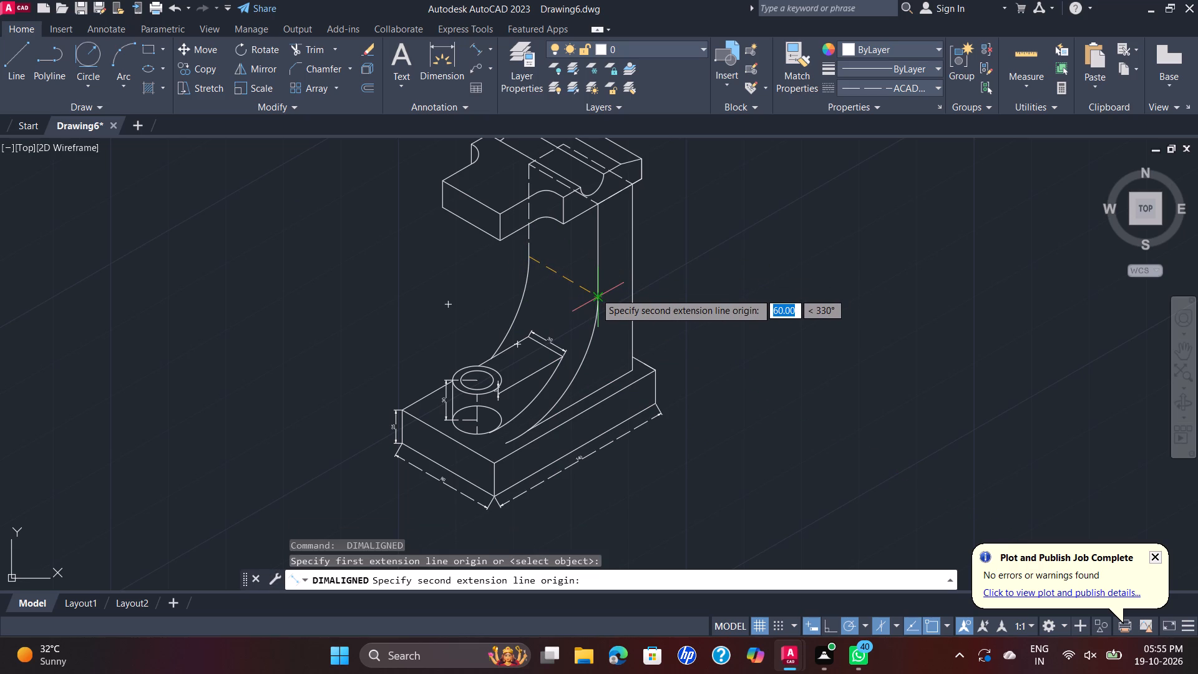
{"action": "left_click", "coordinate": [597, 293]}
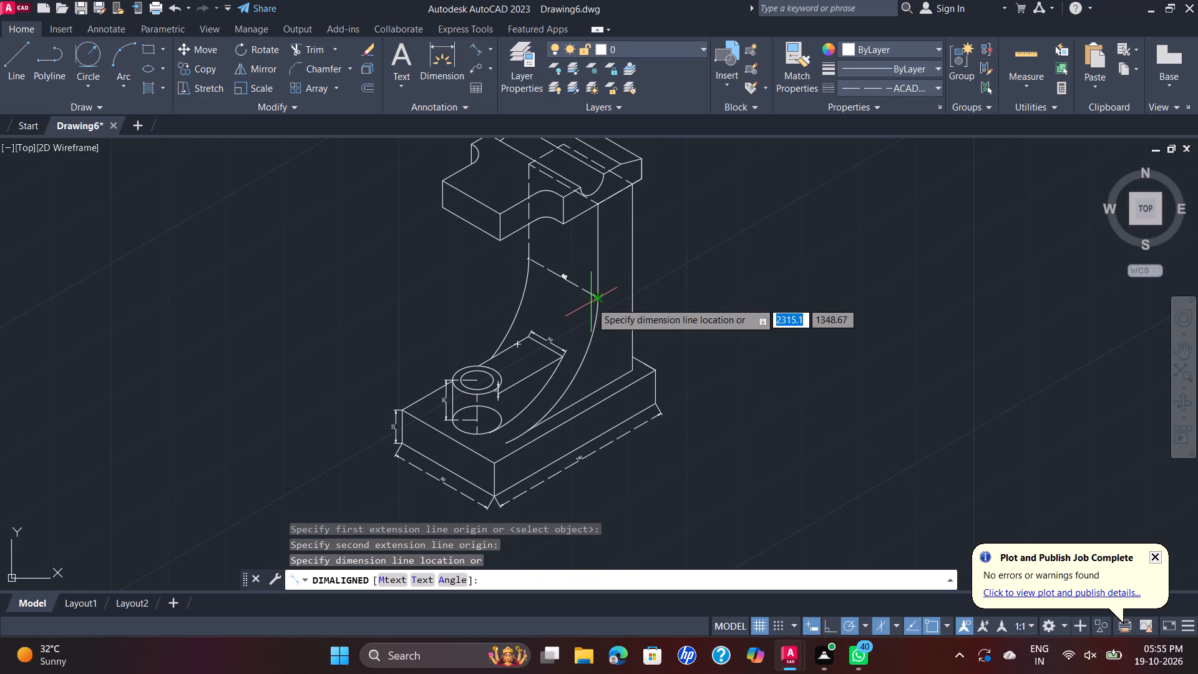
{"action": "left_click", "coordinate": [595, 296]}
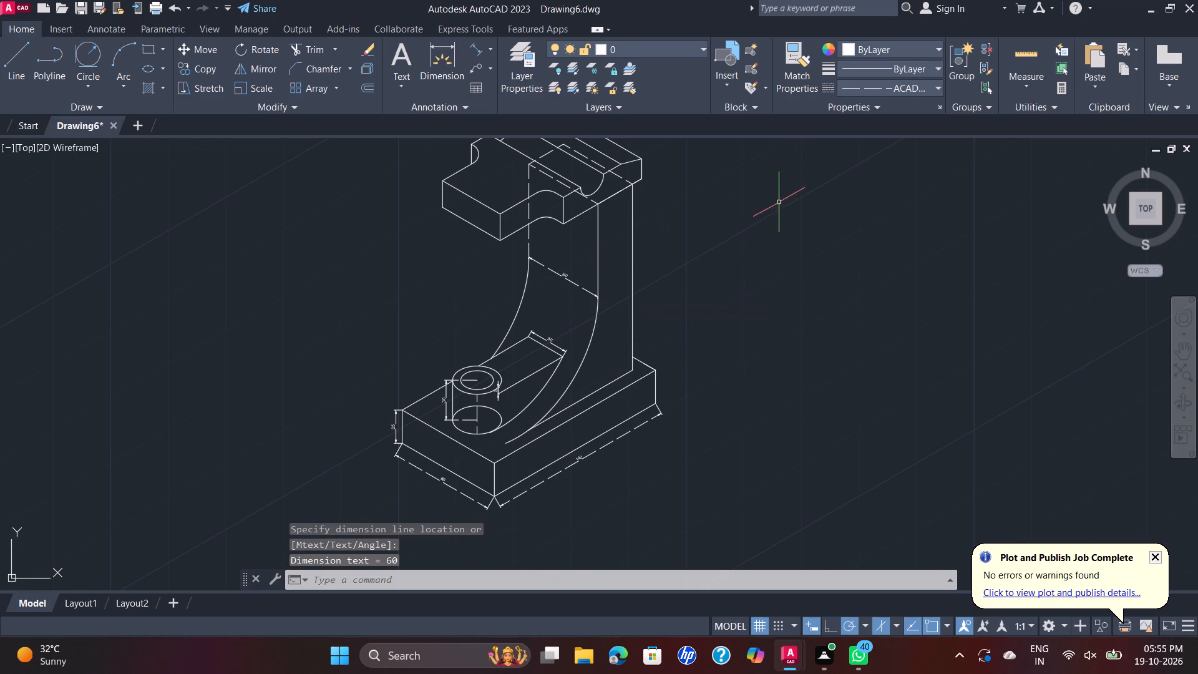
{"action": "middle_click_drag", "start_coordinate": [621, 242], "coordinate": [629, 280]}
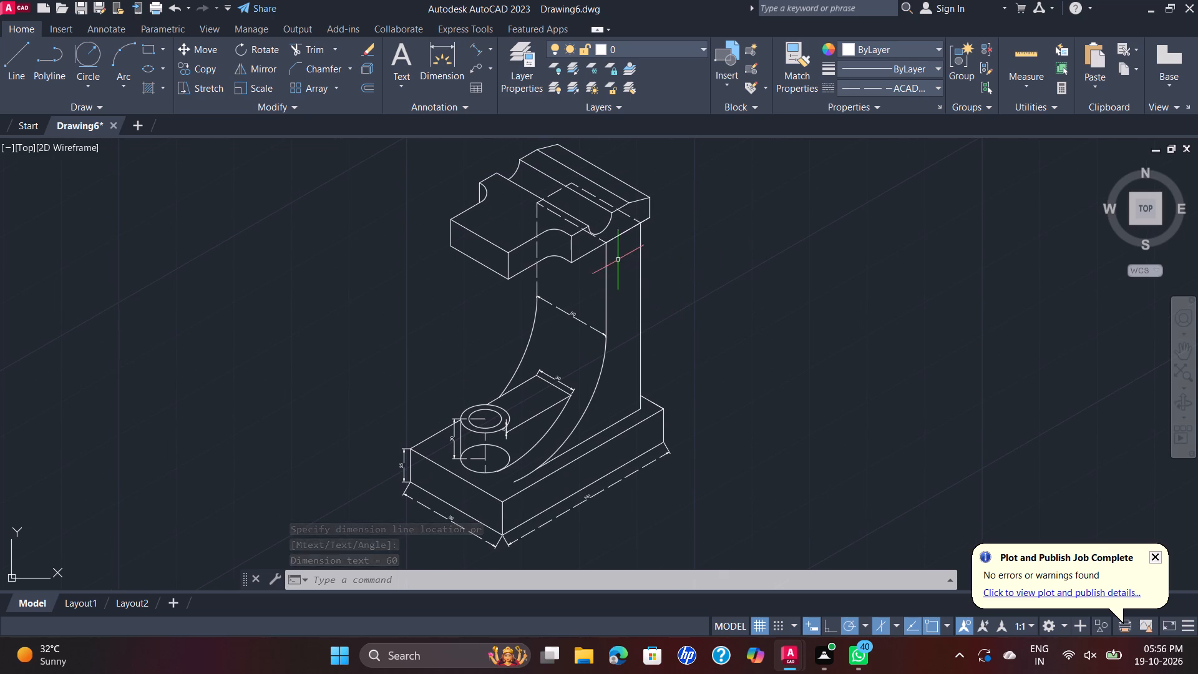
Add an aligned dimension to the notched block's long top edge where the sloped rear strip begins, placed outside beyond the rear edge.
{"action": "key", "text": "space"}
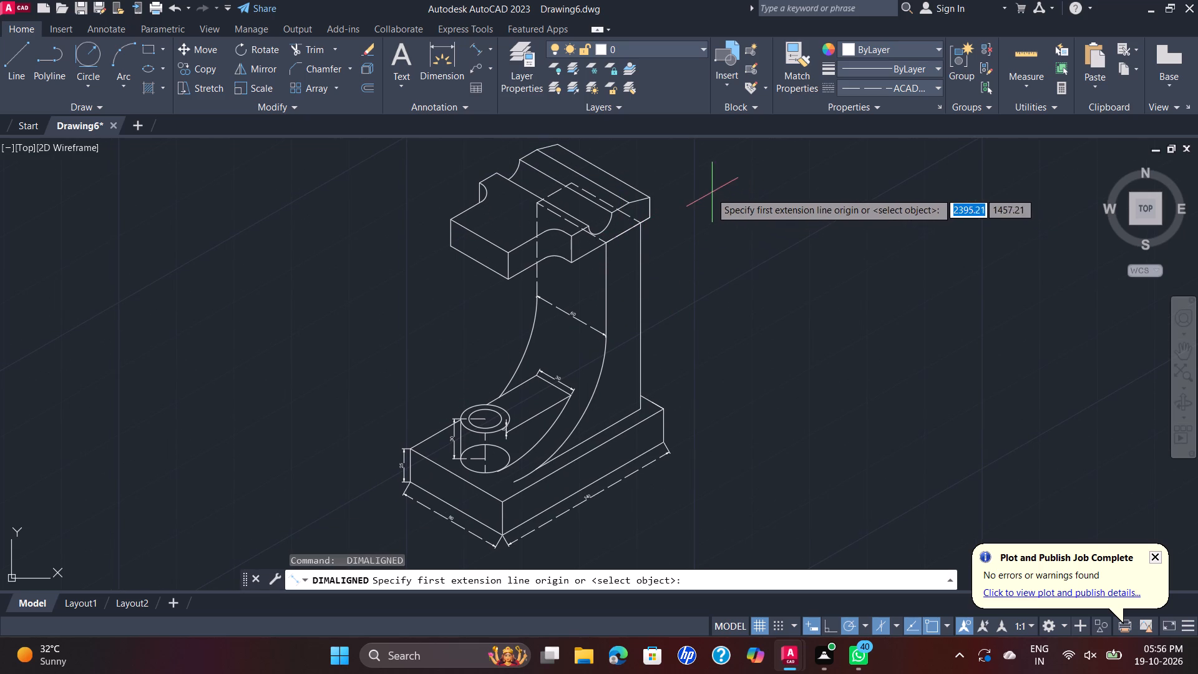
{"action": "left_click", "coordinate": [632, 201]}
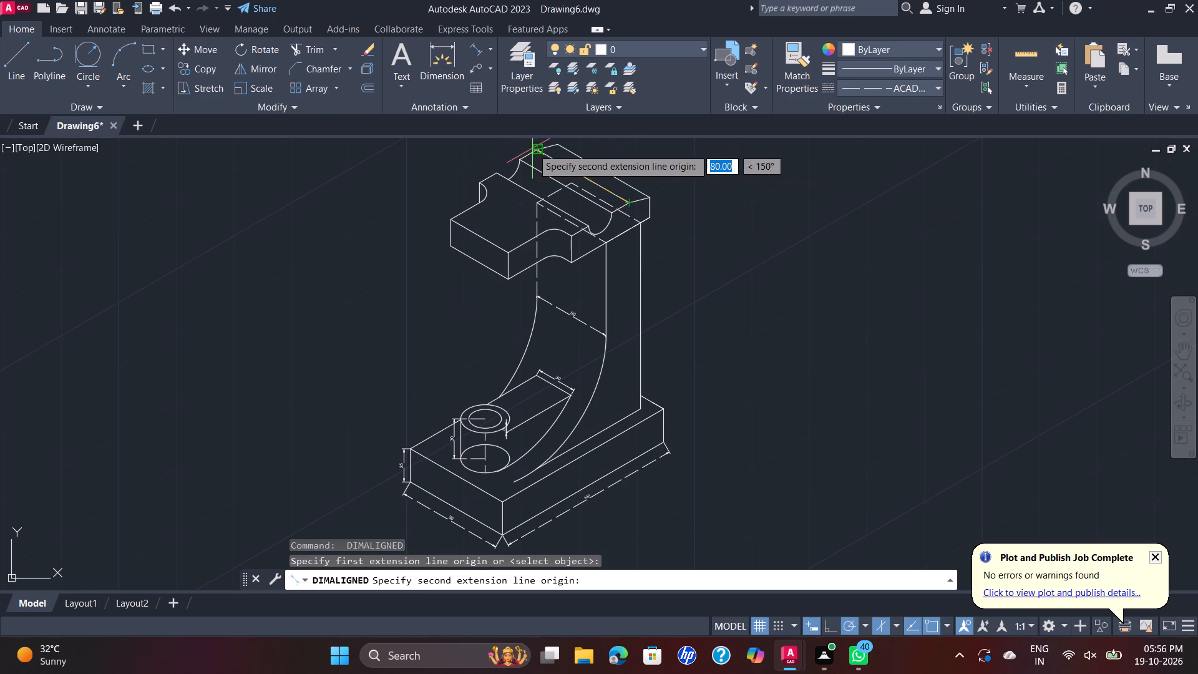
{"action": "left_click", "coordinate": [535, 150]}
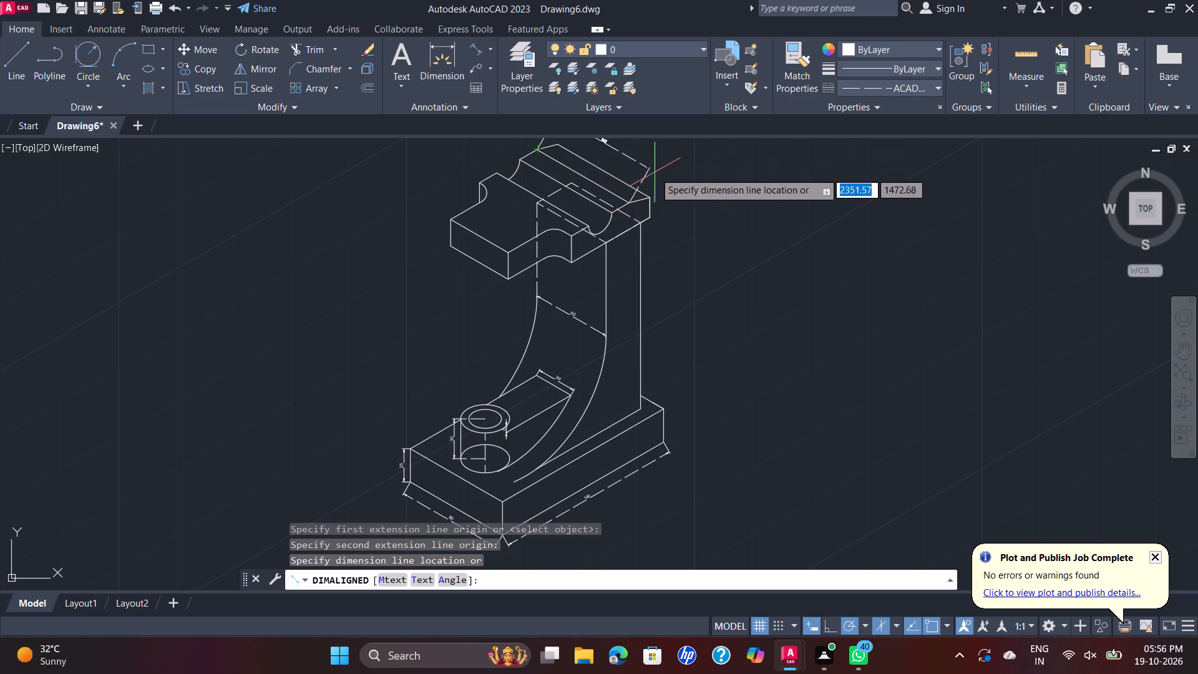
{"action": "scroll", "coordinate": [656, 174], "scroll_direction": "down", "scroll_amount": 1}
{"action": "middle_click_drag", "start_coordinate": [656, 174], "coordinate": [691, 298]}
{"action": "scroll", "coordinate": [691, 298], "scroll_direction": "up", "scroll_amount": 1}
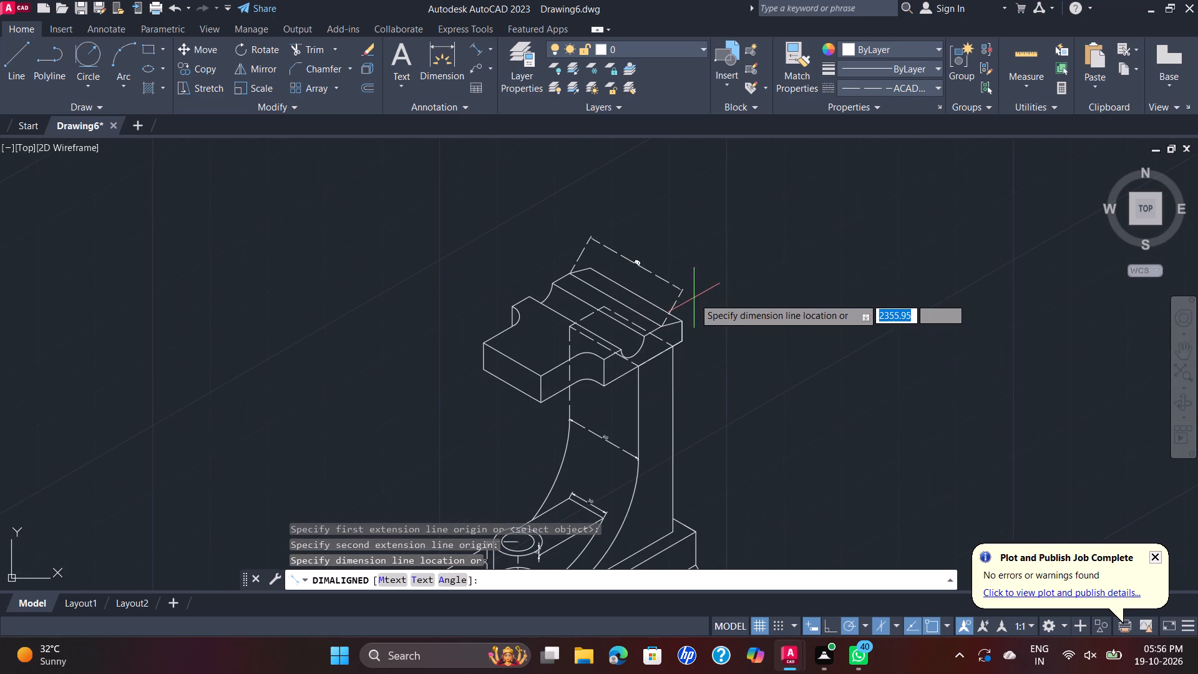
{"action": "left_click", "coordinate": [709, 303]}
Add an aligned dimension to the short vertical edge at the block's outer rear corner, placed just outside the block.
{"action": "key", "text": "space"}
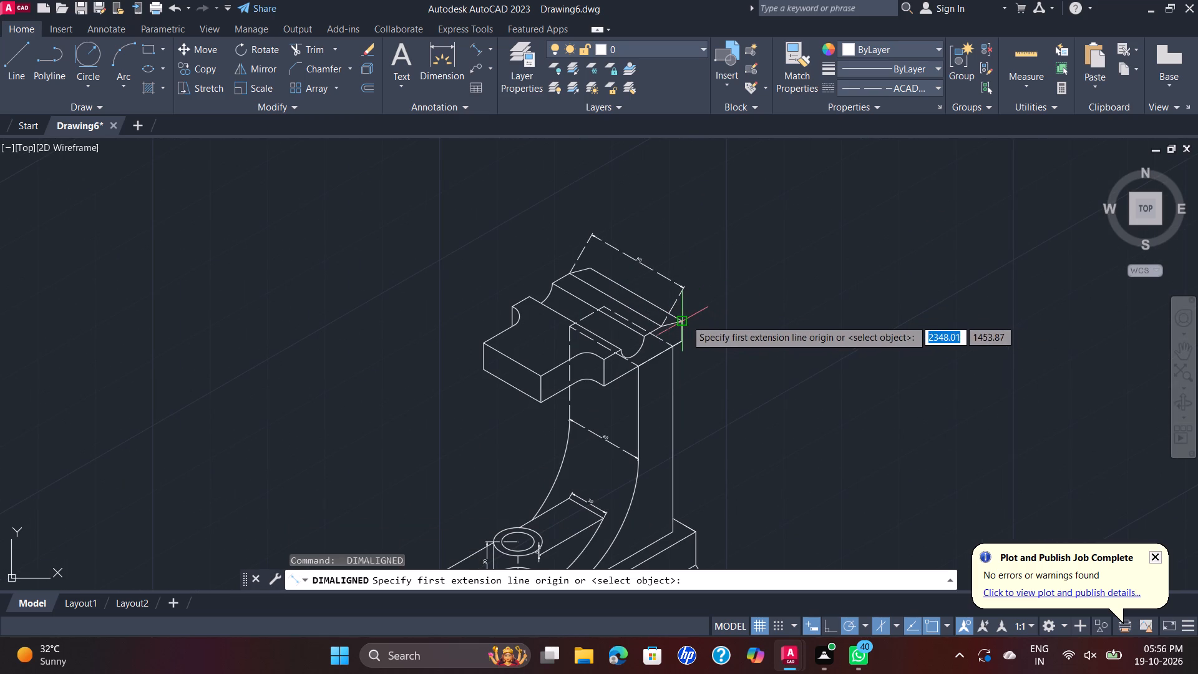
{"action": "left_click", "coordinate": [681, 320]}
{"action": "left_click", "coordinate": [683, 341]}
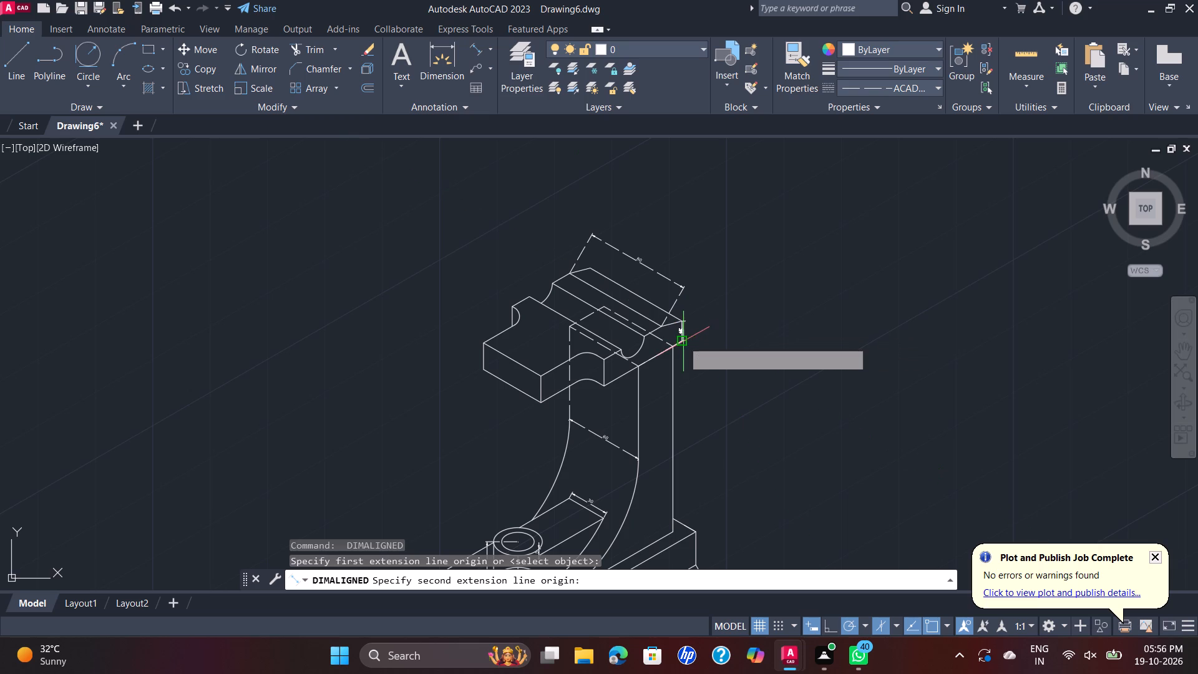
{"action": "left_click", "coordinate": [693, 336]}
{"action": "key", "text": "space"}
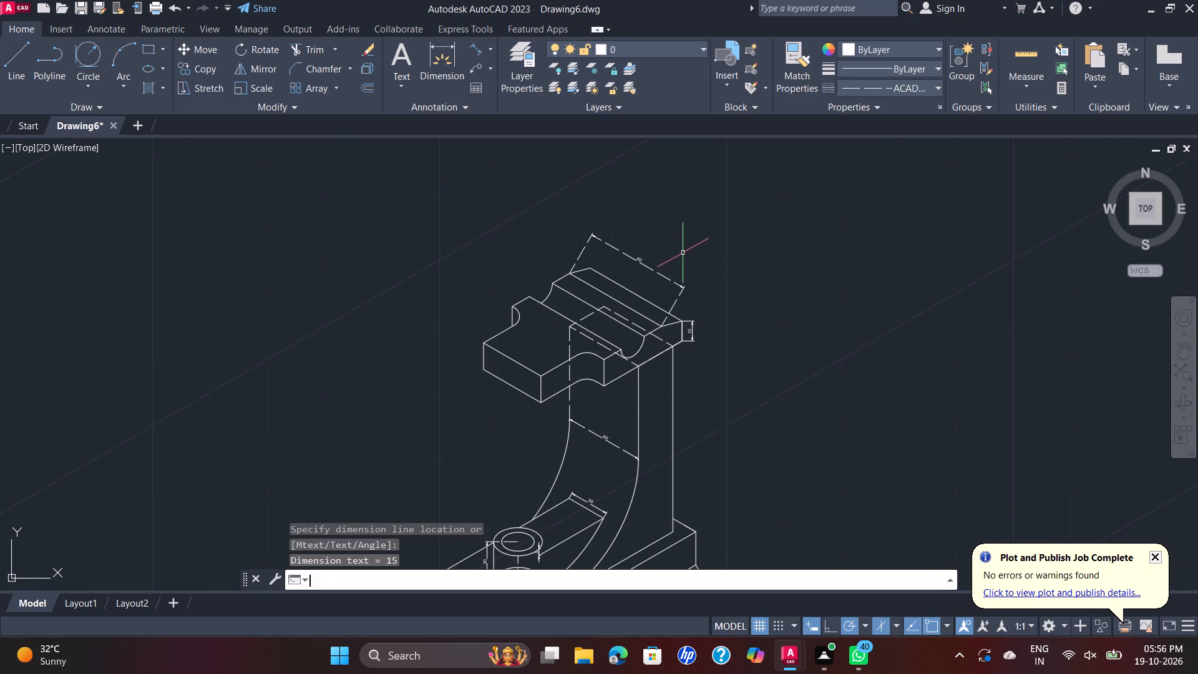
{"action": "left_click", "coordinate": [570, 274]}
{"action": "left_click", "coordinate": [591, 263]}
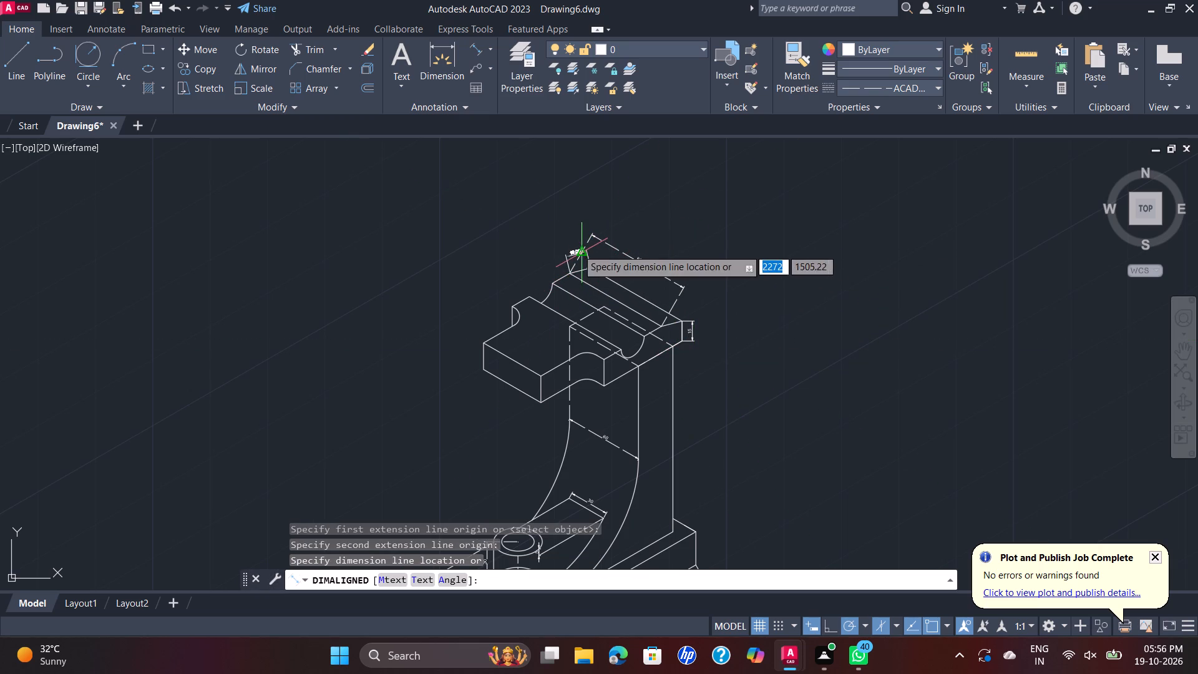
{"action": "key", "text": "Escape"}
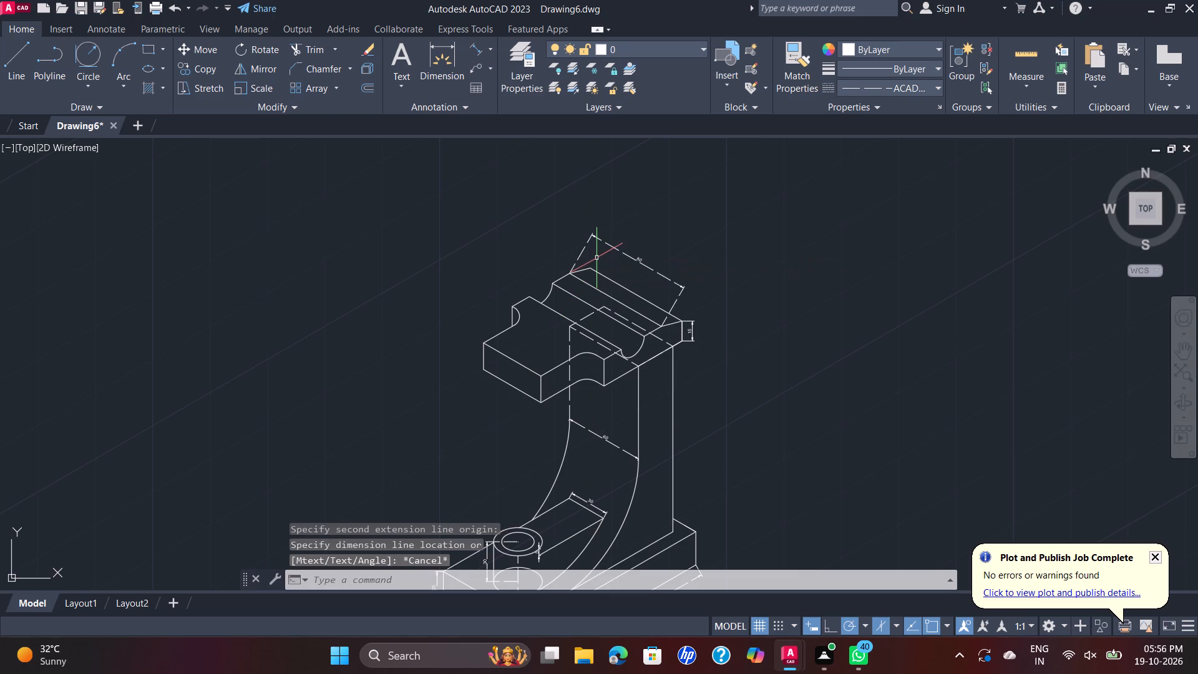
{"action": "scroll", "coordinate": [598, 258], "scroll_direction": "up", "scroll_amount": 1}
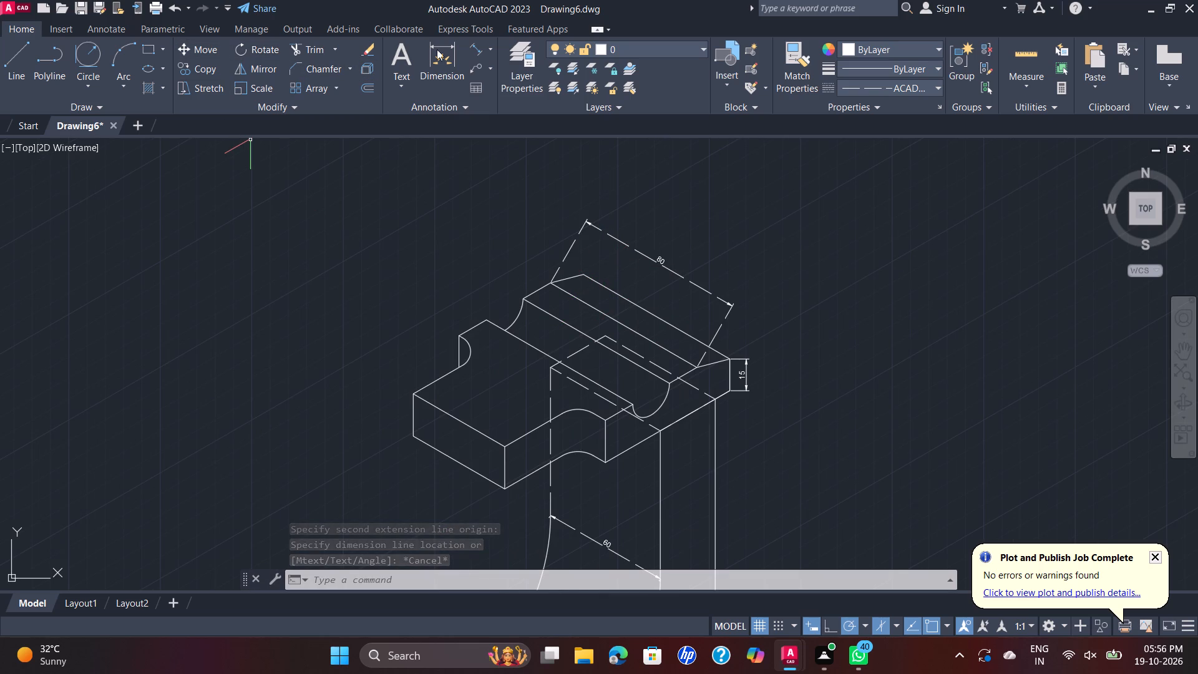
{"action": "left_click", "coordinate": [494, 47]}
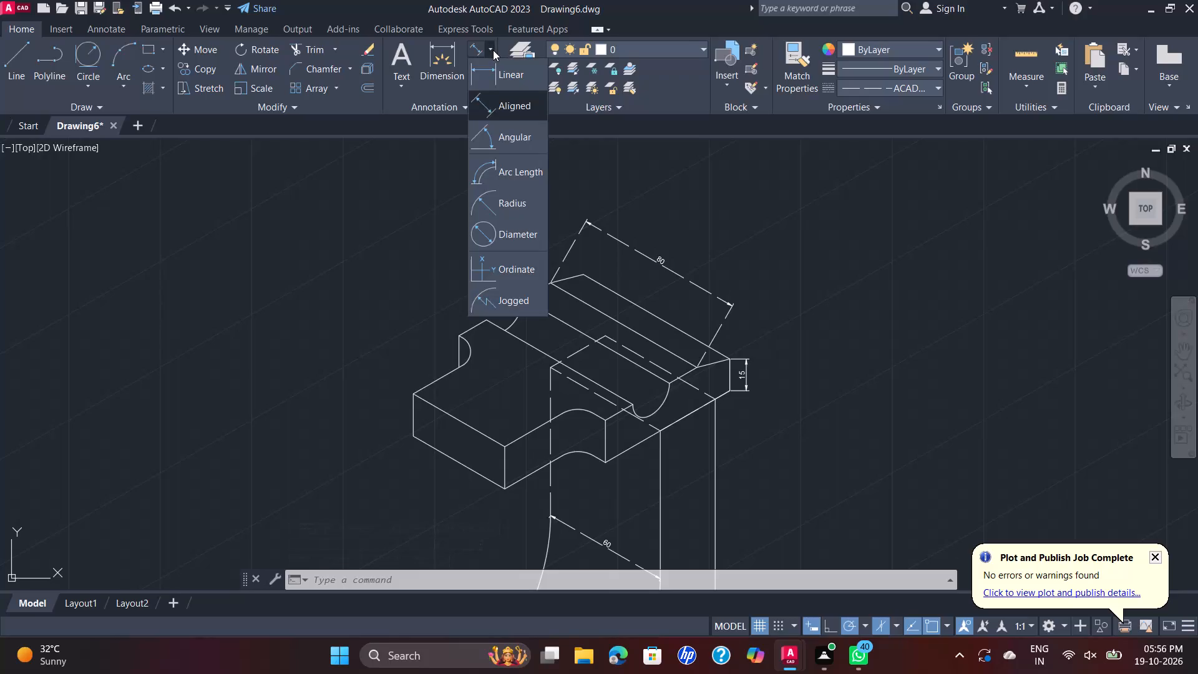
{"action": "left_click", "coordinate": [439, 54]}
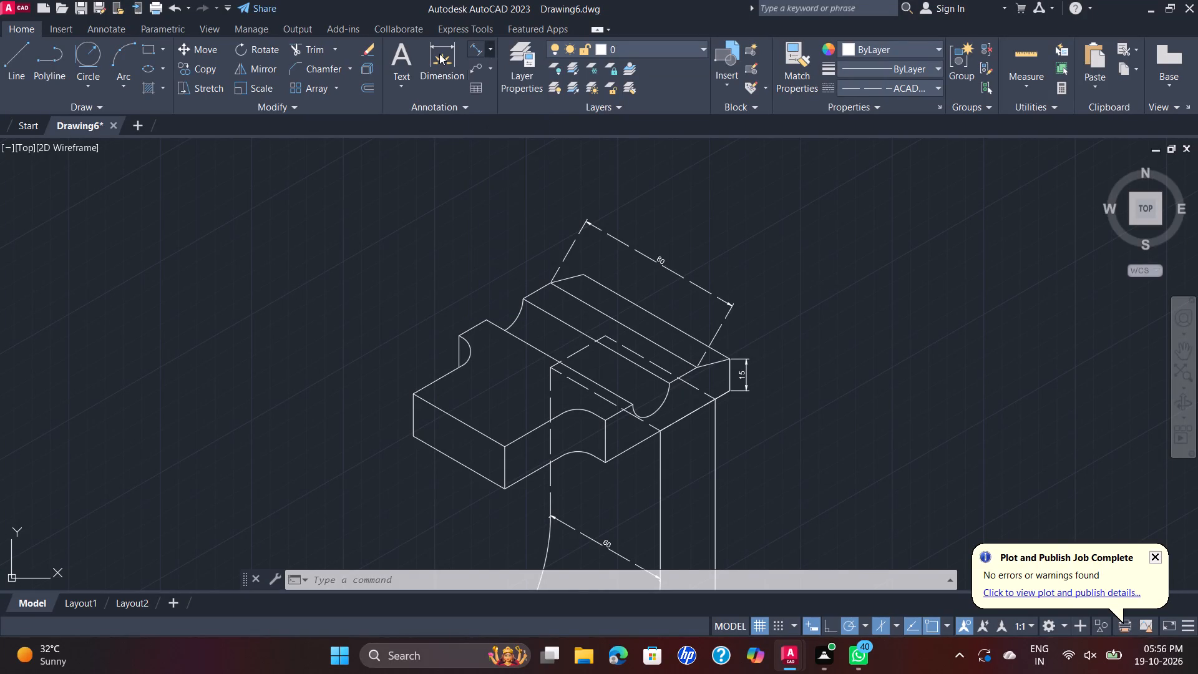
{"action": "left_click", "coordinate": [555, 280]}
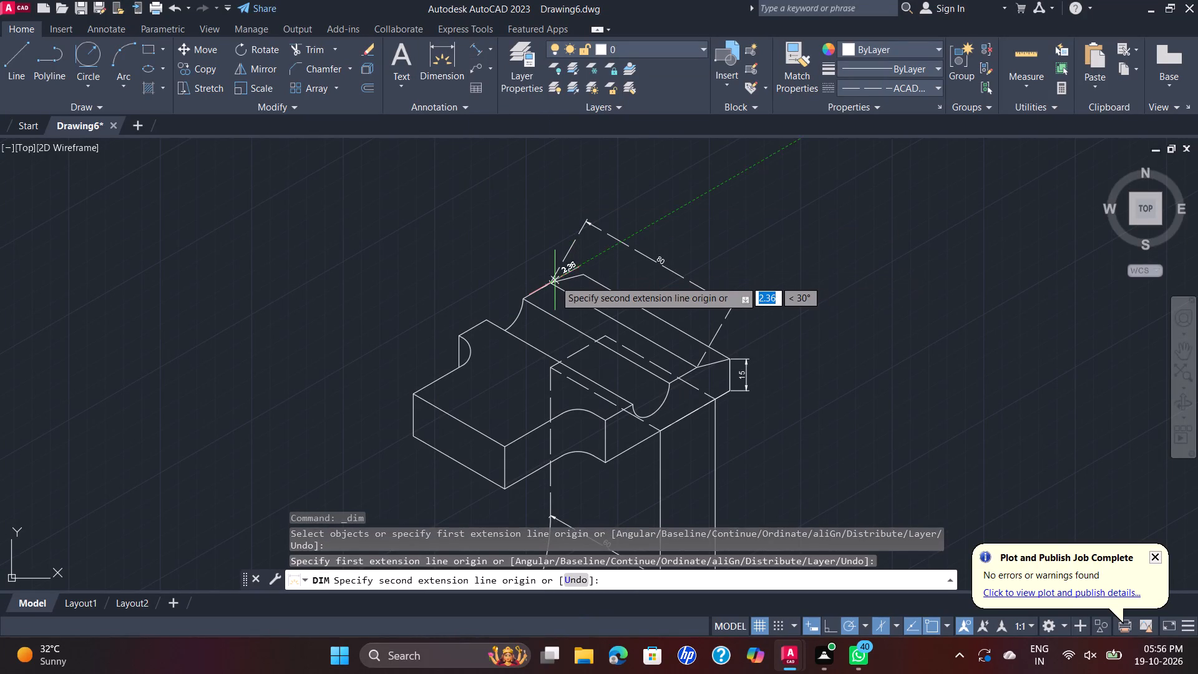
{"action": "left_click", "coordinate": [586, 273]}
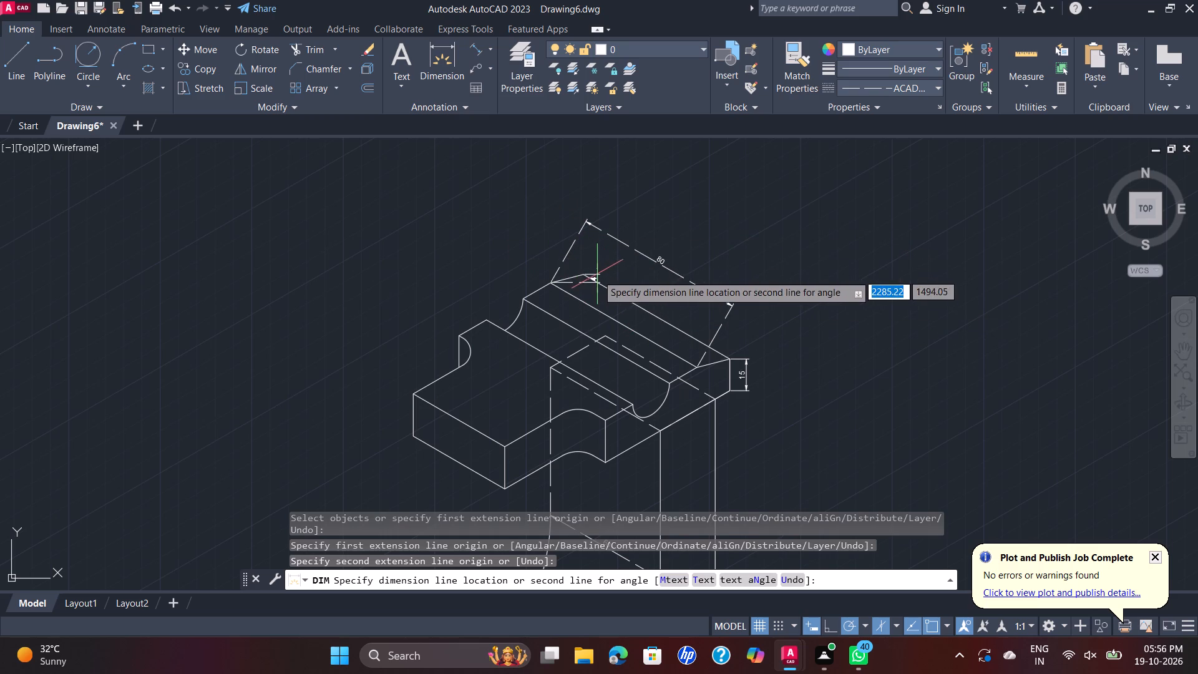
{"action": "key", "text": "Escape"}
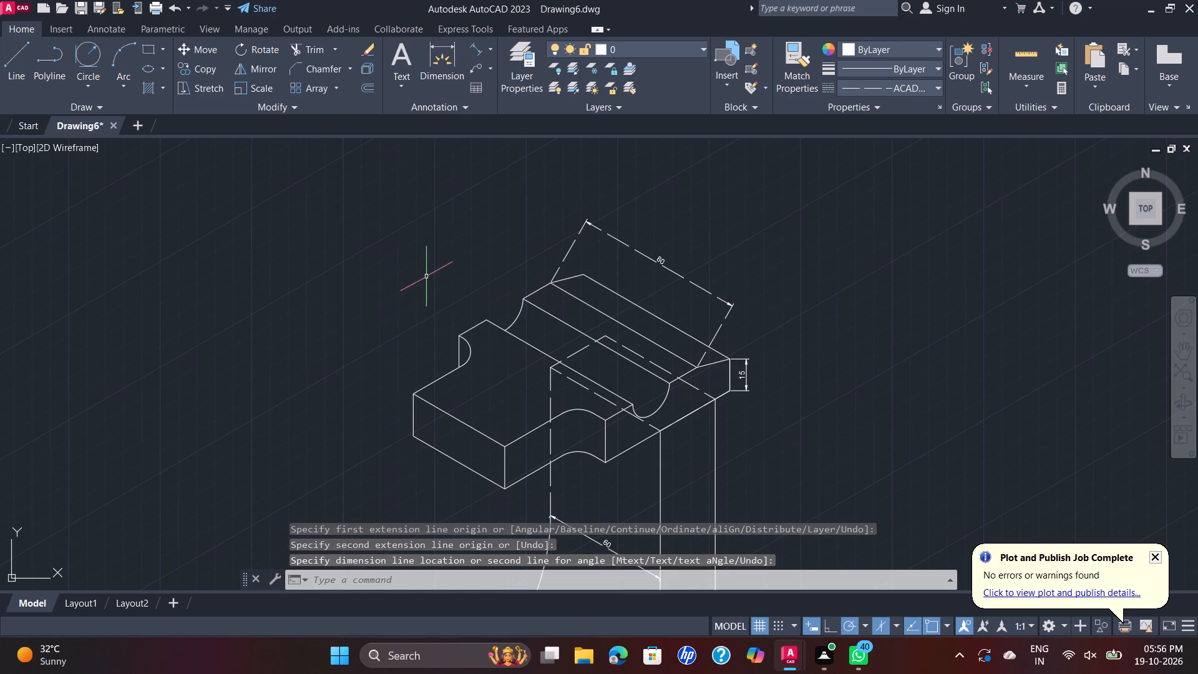
Dimension the block's short top end edge between the sloped rear strip and the curved groove, placing it just outside the edge.
{"action": "key", "text": "space"}
{"action": "left_click", "coordinate": [546, 284]}
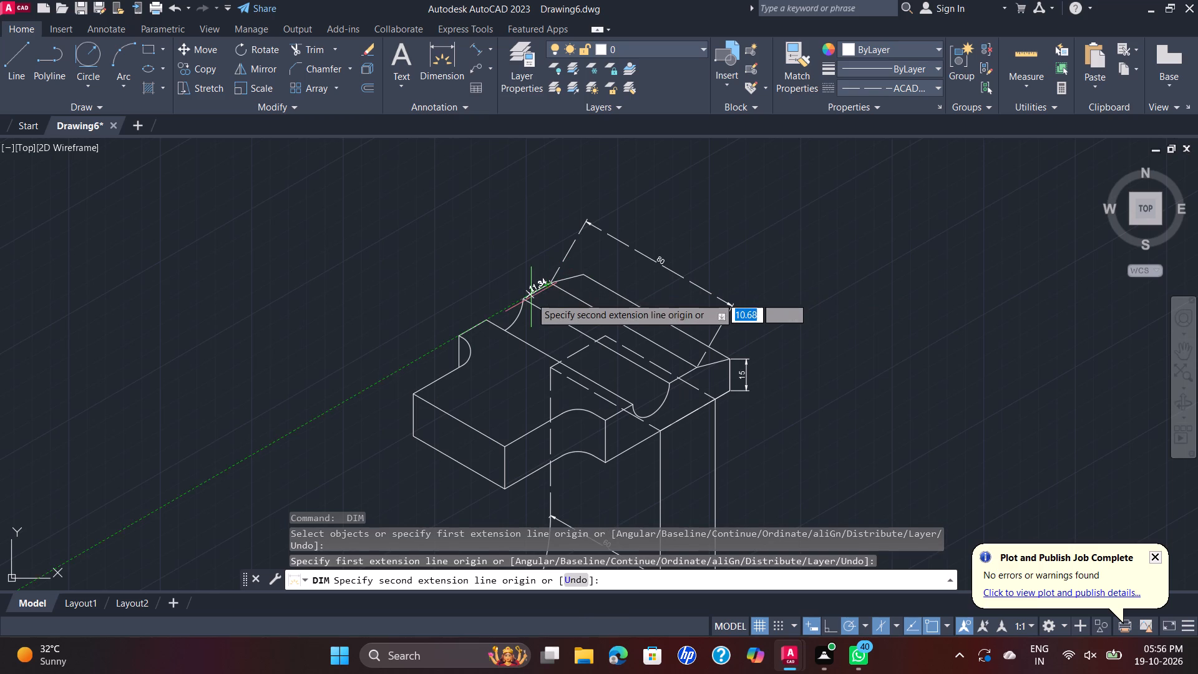
{"action": "left_click", "coordinate": [524, 302]}
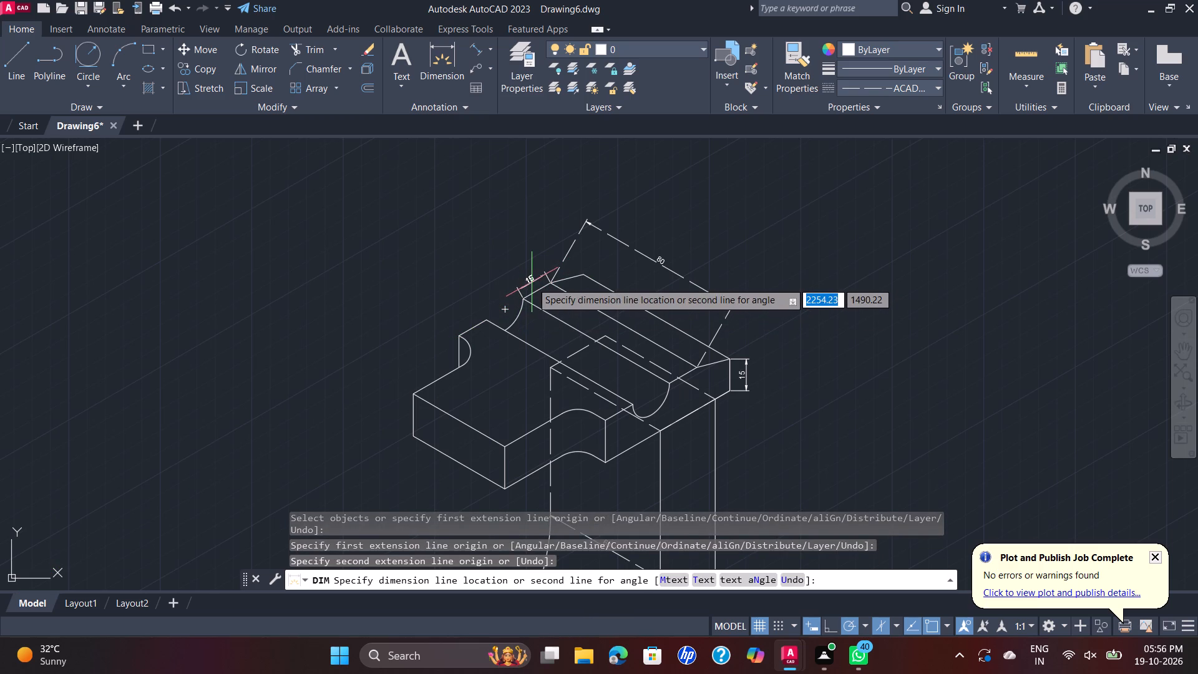
{"action": "left_click", "coordinate": [531, 282]}
{"action": "key", "text": "space"}
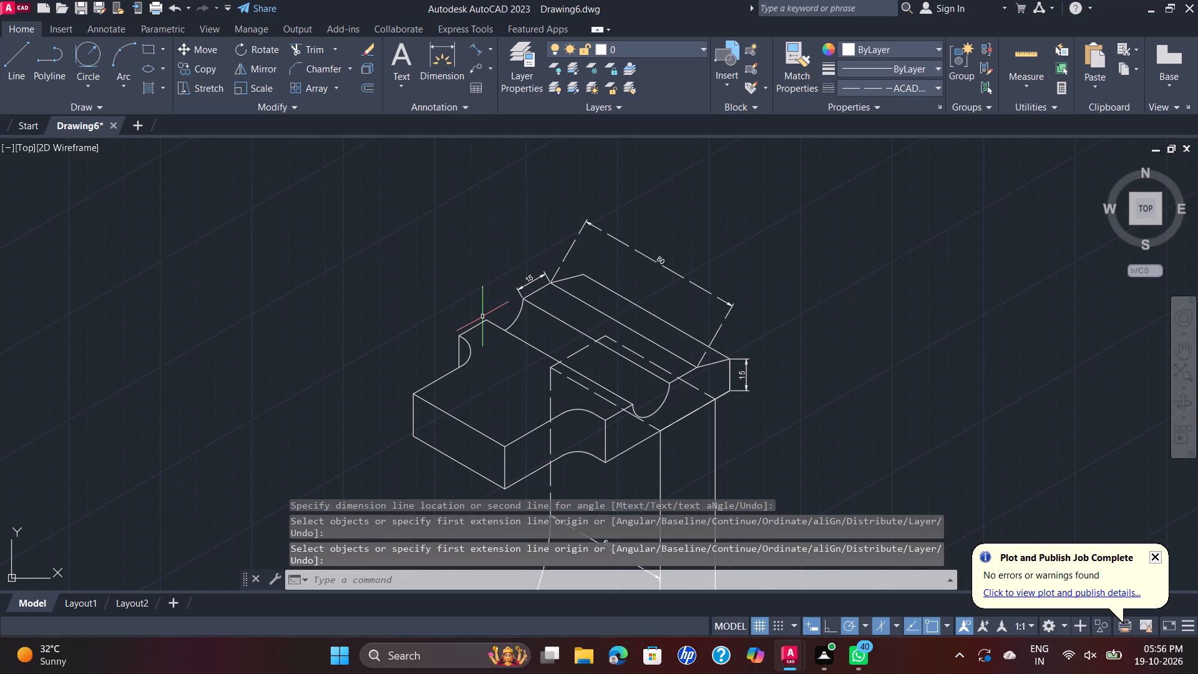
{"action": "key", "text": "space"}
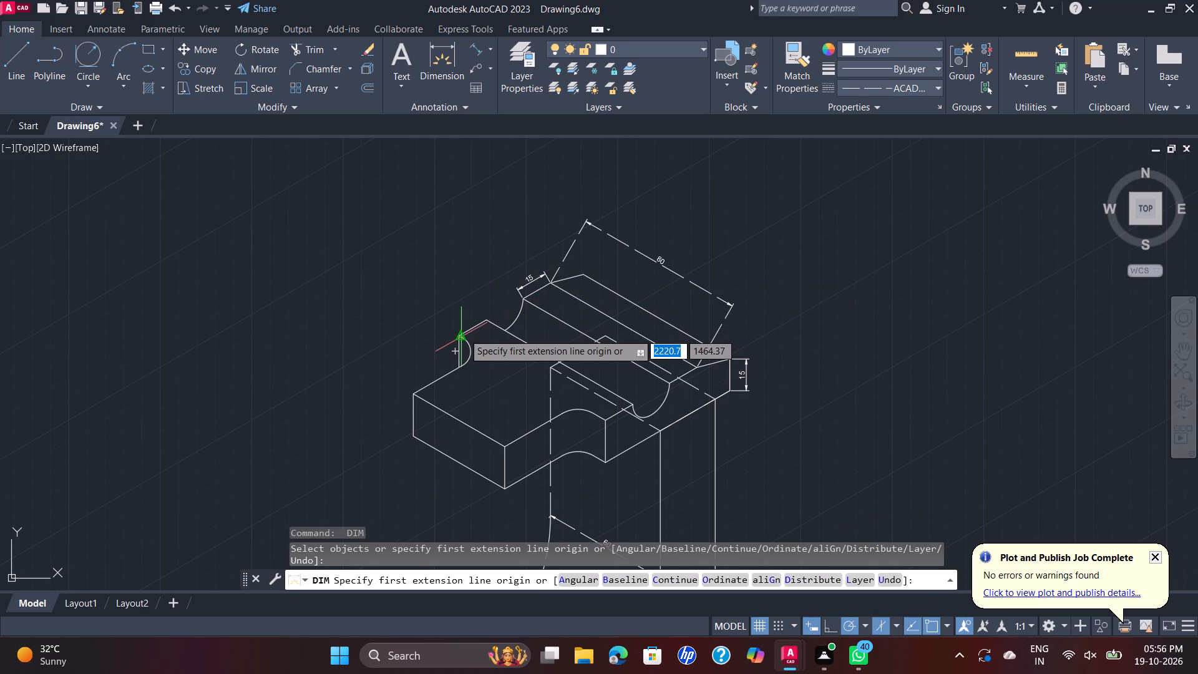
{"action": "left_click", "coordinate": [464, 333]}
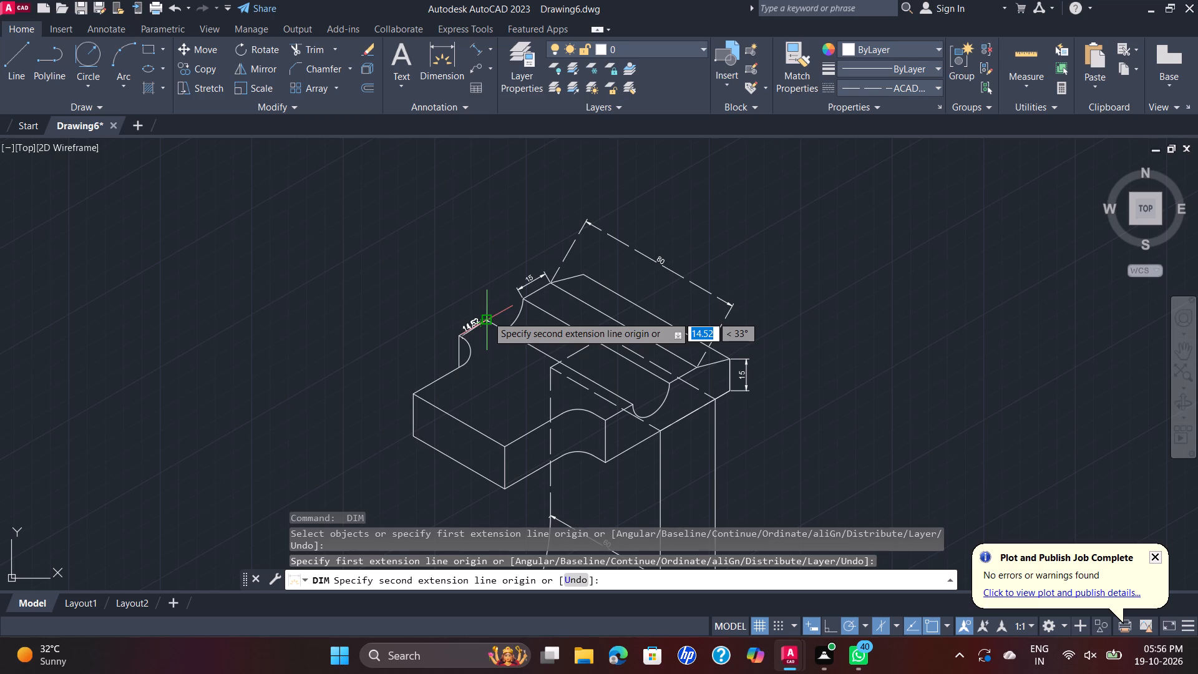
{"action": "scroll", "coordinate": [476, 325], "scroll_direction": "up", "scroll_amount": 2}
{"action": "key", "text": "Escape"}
Dimension the short top end edge between the block's side notch and its curved groove, placing it just outside the edge.
{"action": "key", "text": "space"}
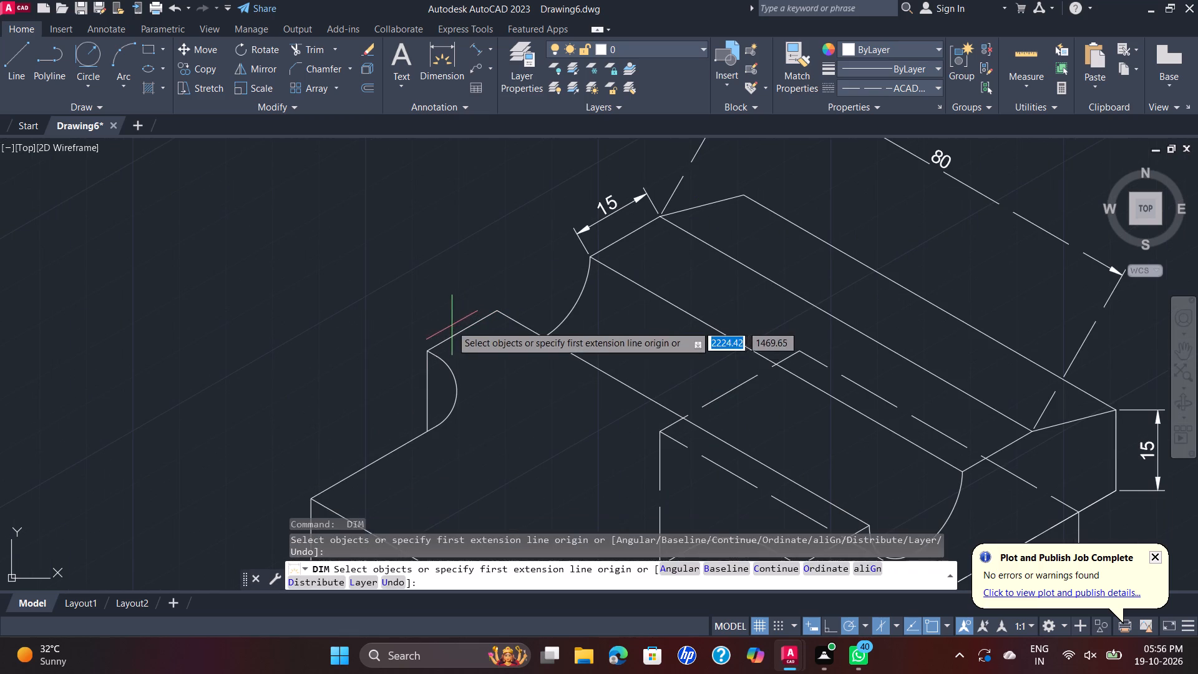
{"action": "scroll", "coordinate": [439, 349], "scroll_direction": "up", "scroll_amount": 1}
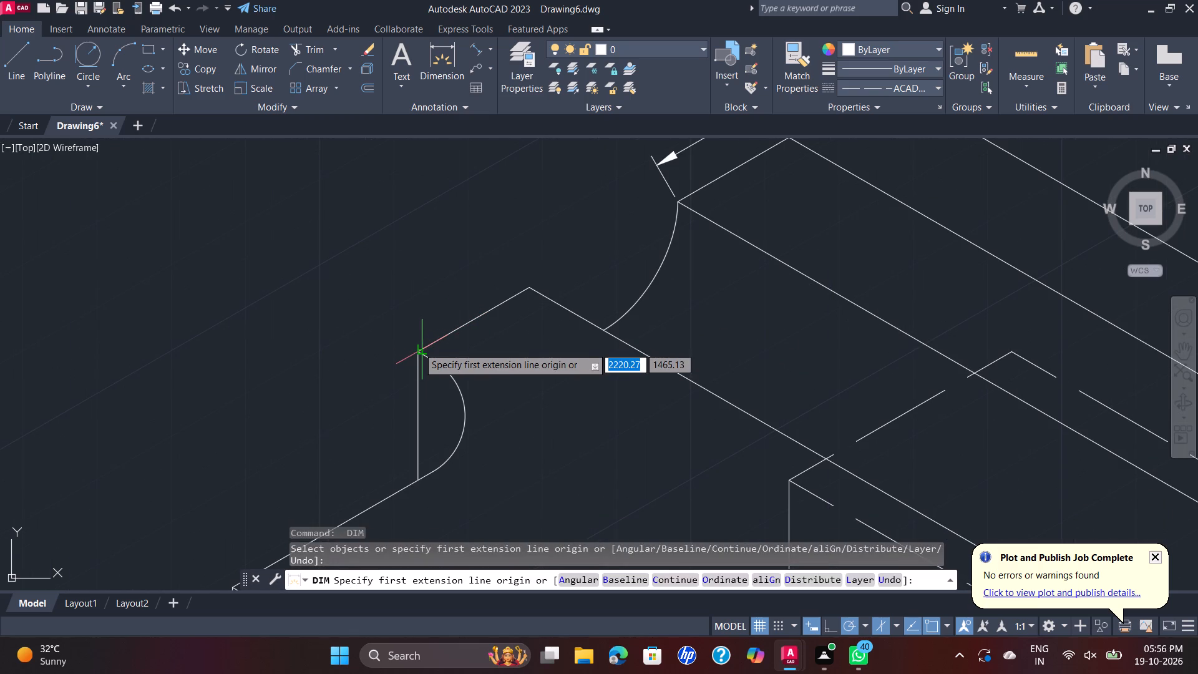
{"action": "left_click", "coordinate": [418, 349]}
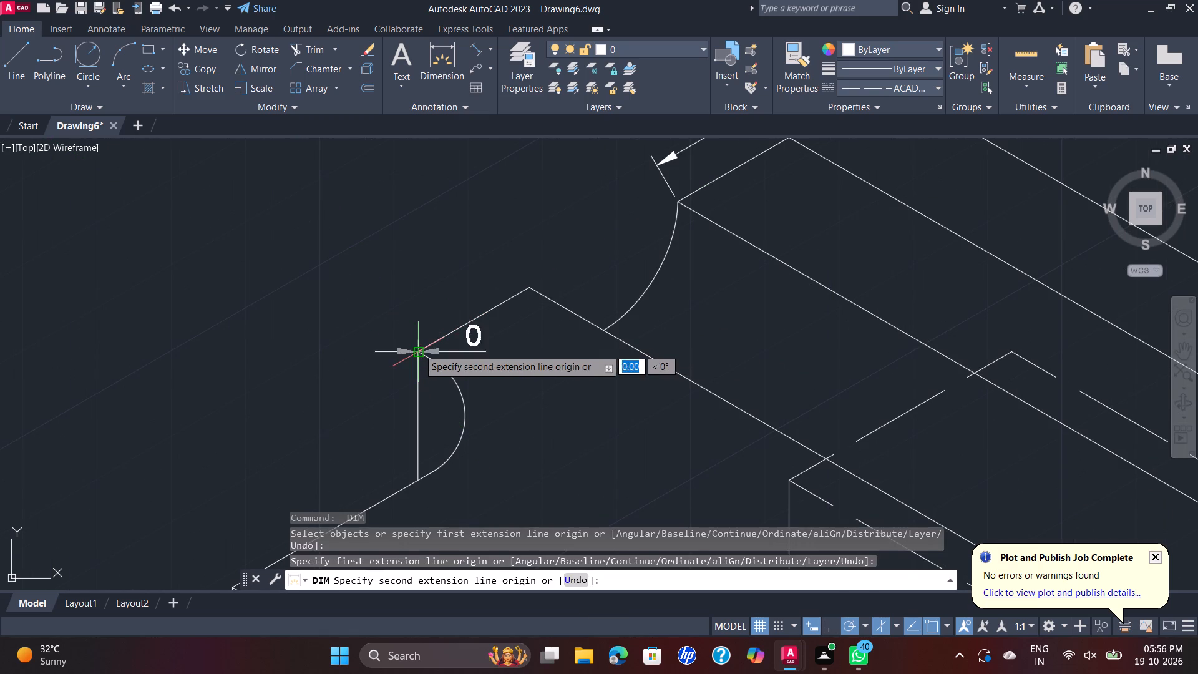
{"action": "left_click", "coordinate": [527, 288]}
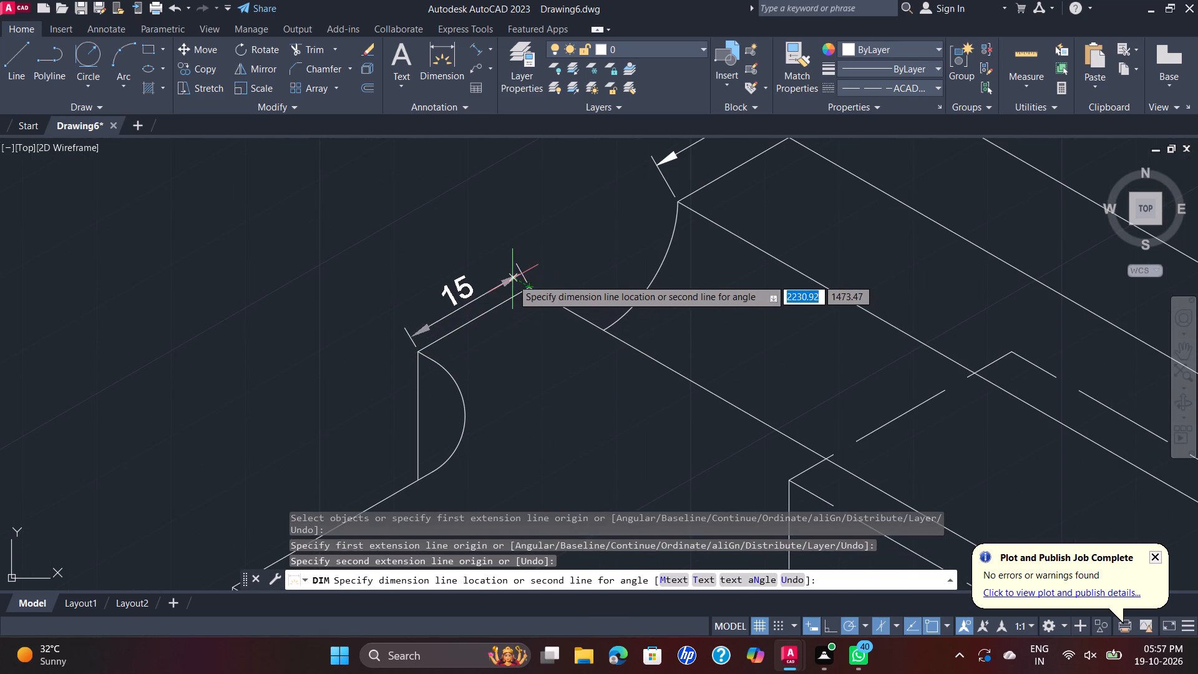
{"action": "left_click", "coordinate": [500, 254]}
{"action": "scroll", "coordinate": [650, 224], "scroll_direction": "down", "scroll_amount": 1}
{"action": "key", "text": "space"}
Dimension the curved groove's width between its two upper end corners, in line with the dimensions of the adjoining short edges.
{"action": "scroll", "coordinate": [582, 268], "scroll_direction": "up", "scroll_amount": 2}
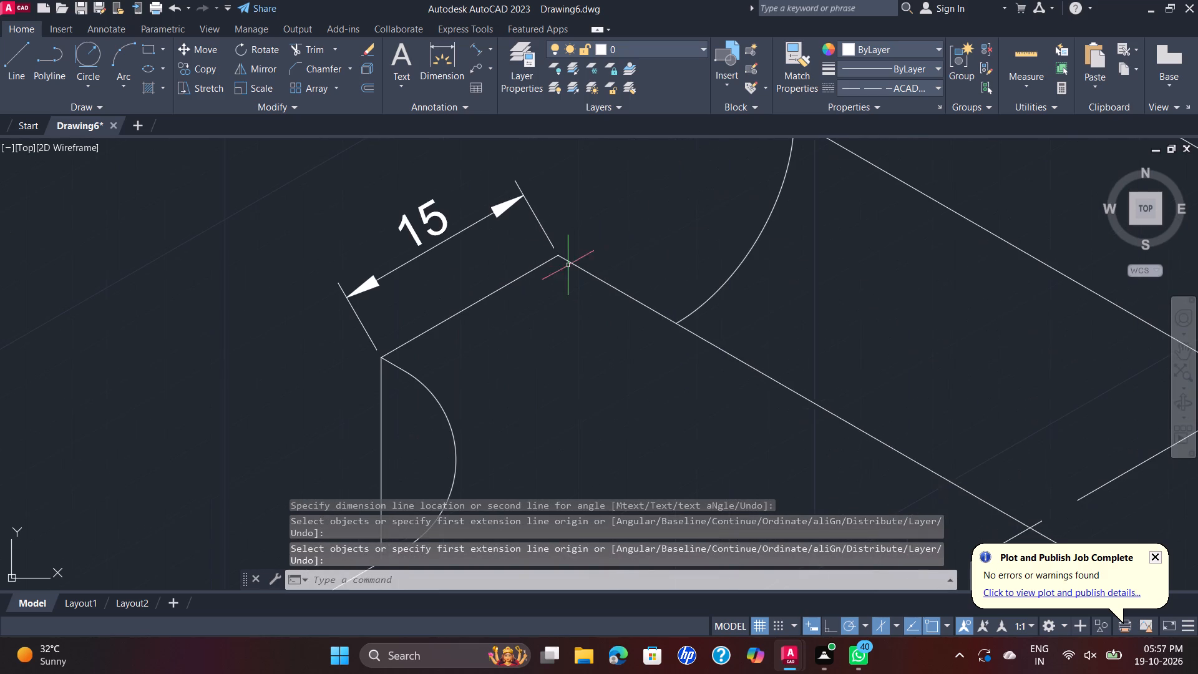
{"action": "key", "text": "space"}
{"action": "left_click", "coordinate": [559, 255]}
{"action": "scroll", "coordinate": [639, 203], "scroll_direction": "down", "scroll_amount": 1}
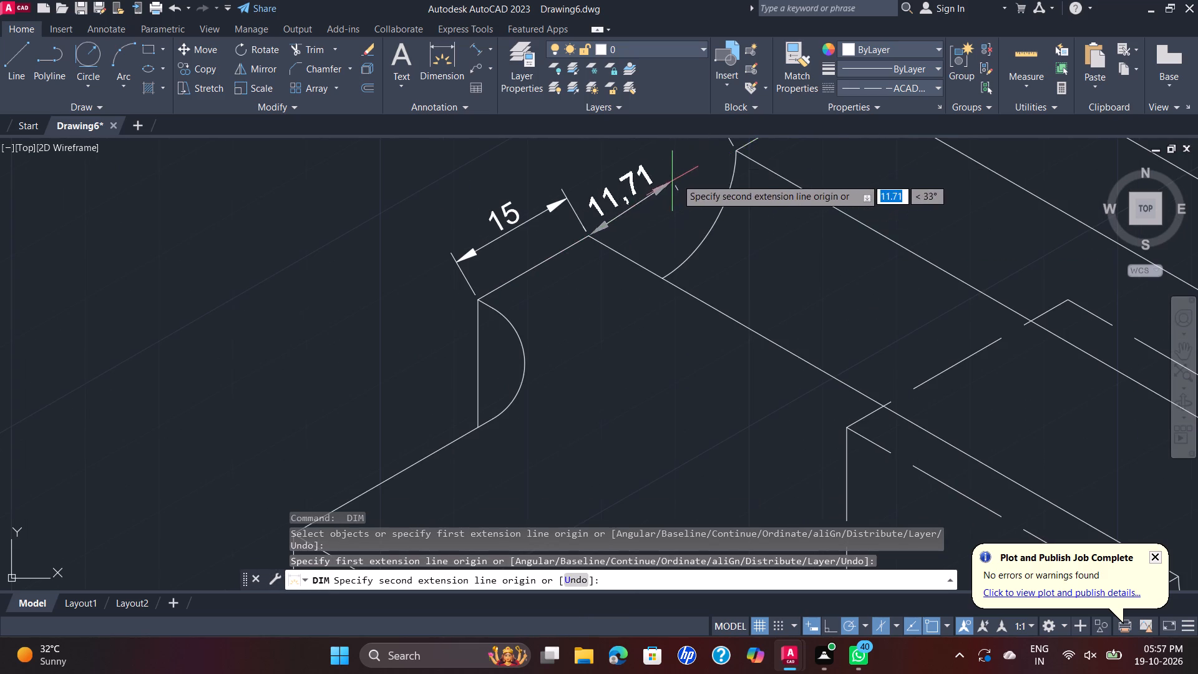
{"action": "left_click", "coordinate": [734, 150]}
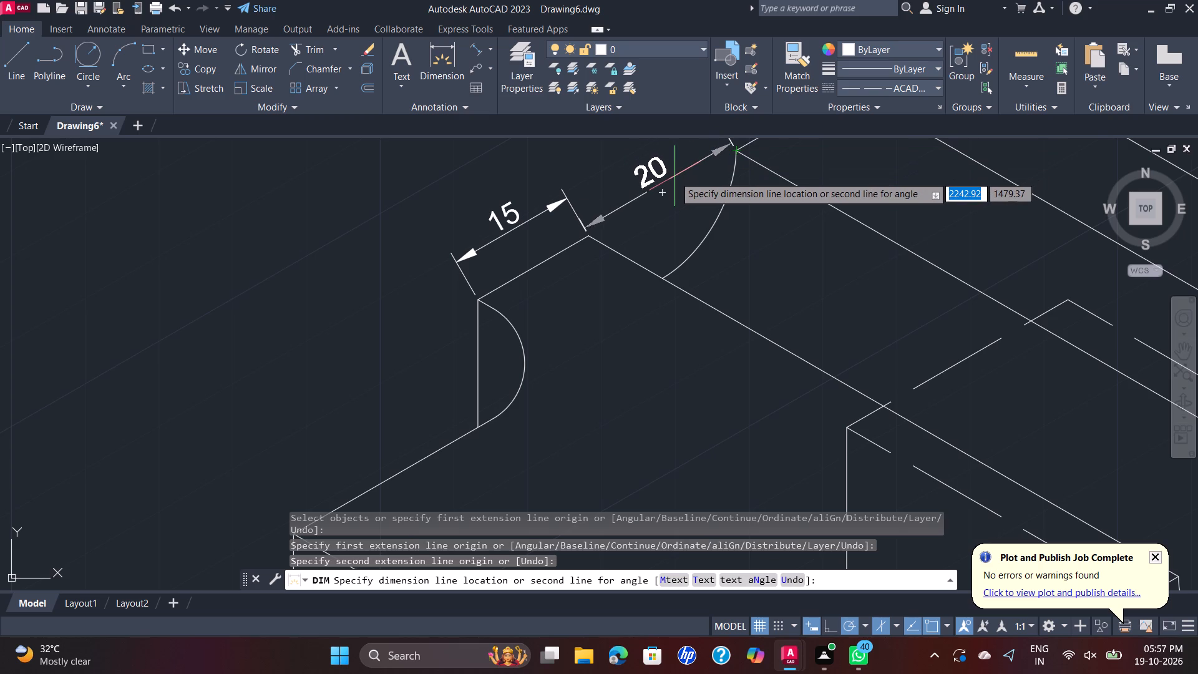
{"action": "middle_click_drag", "start_coordinate": [674, 176], "coordinate": [671, 227]}
{"action": "scroll", "coordinate": [674, 176], "scroll_direction": "down", "scroll_amount": 1}
{"action": "left_click", "coordinate": [655, 213]}
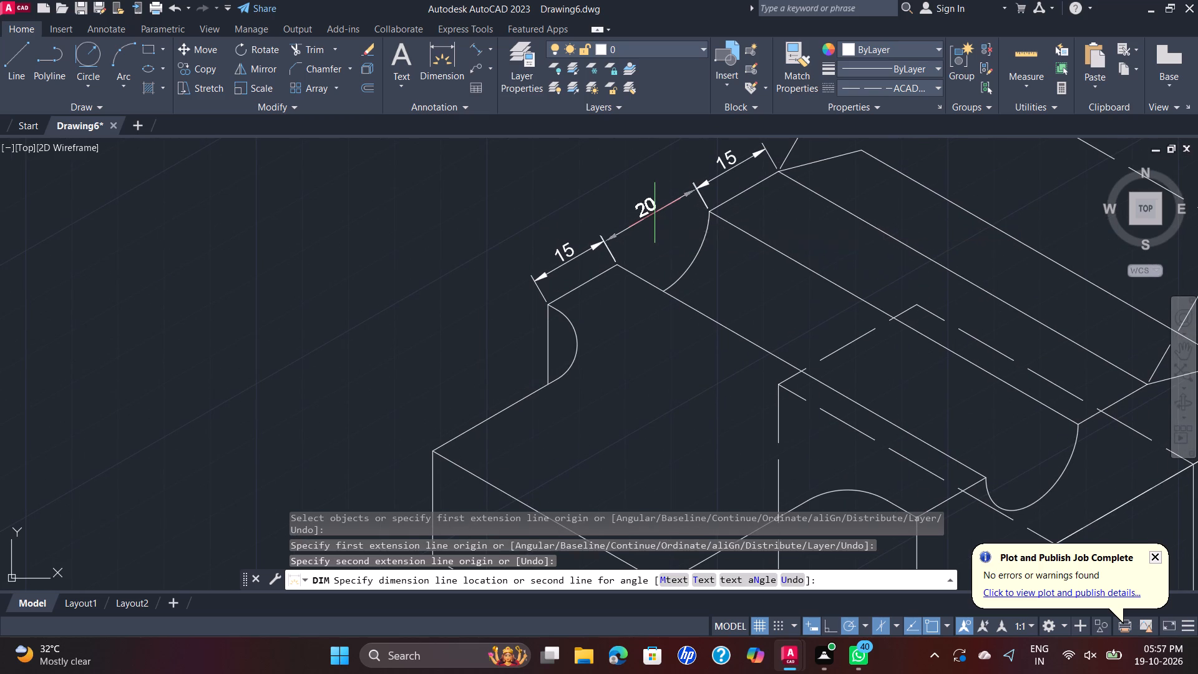
Dimension the bottom edge of the block's projecting front end between its two lower corners, with the dimension line along the edge.
{"action": "scroll", "coordinate": [913, 305], "scroll_direction": "down", "scroll_amount": 1}
{"action": "middle_click_drag", "start_coordinate": [913, 305], "coordinate": [791, 213]}
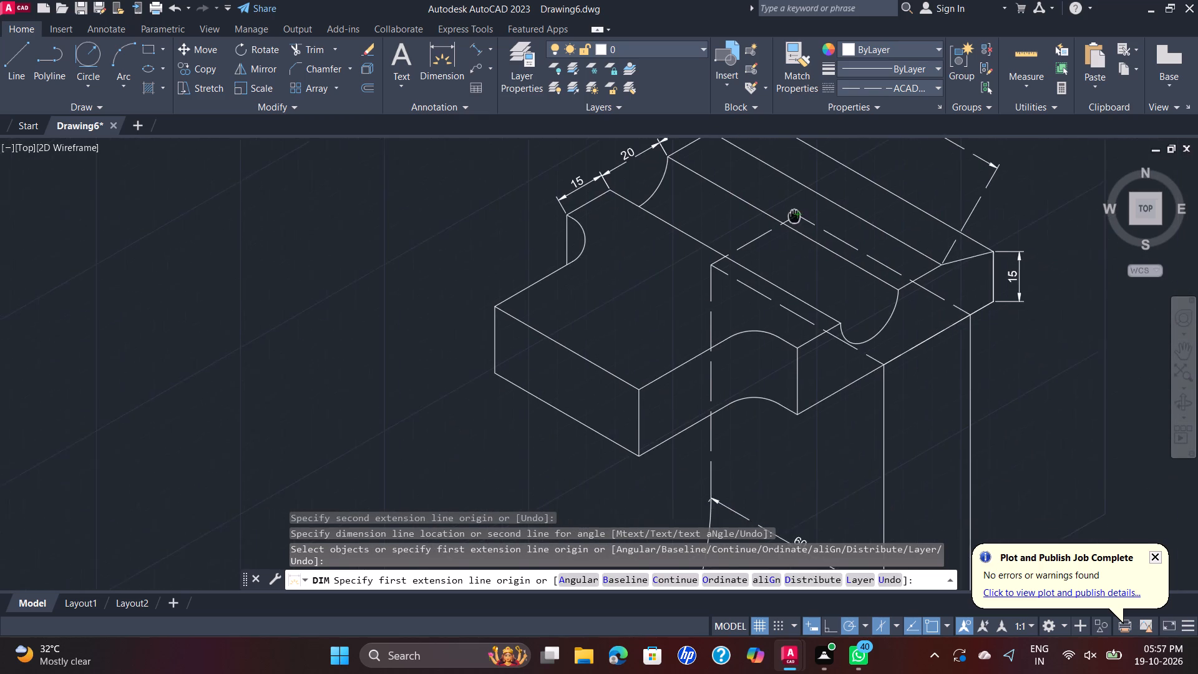
{"action": "middle_click_drag", "start_coordinate": [791, 213], "coordinate": [779, 209]}
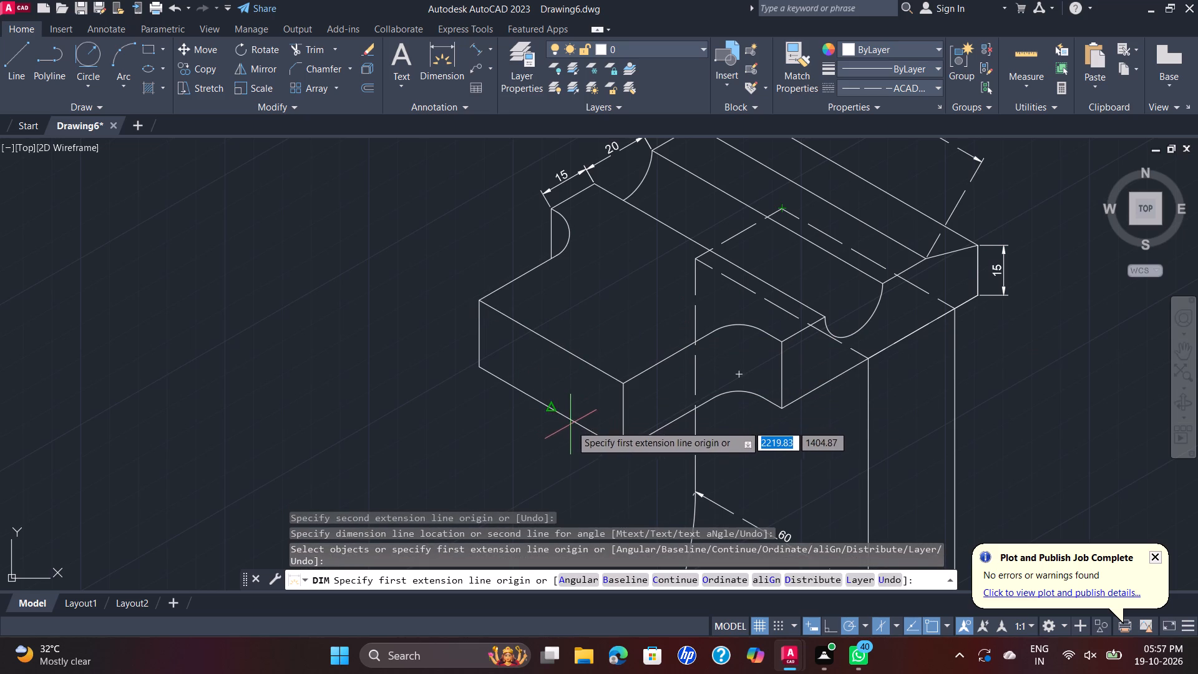
{"action": "left_click", "coordinate": [623, 451]}
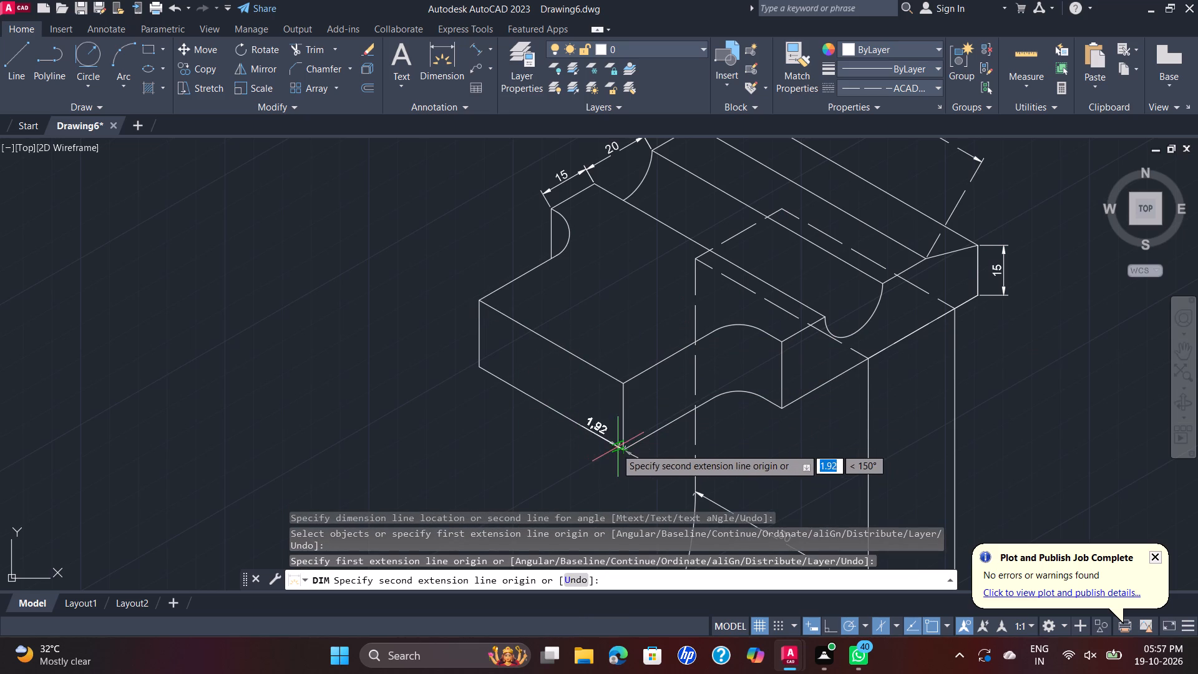
{"action": "left_click", "coordinate": [480, 363]}
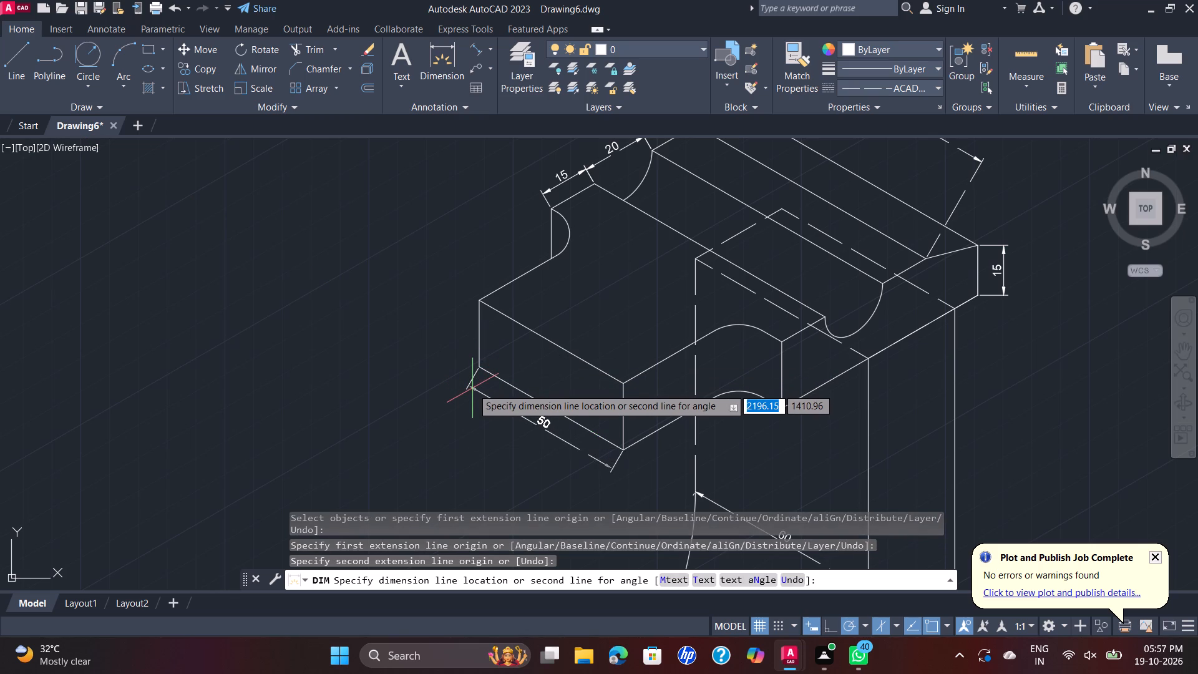
{"action": "left_click", "coordinate": [495, 370]}
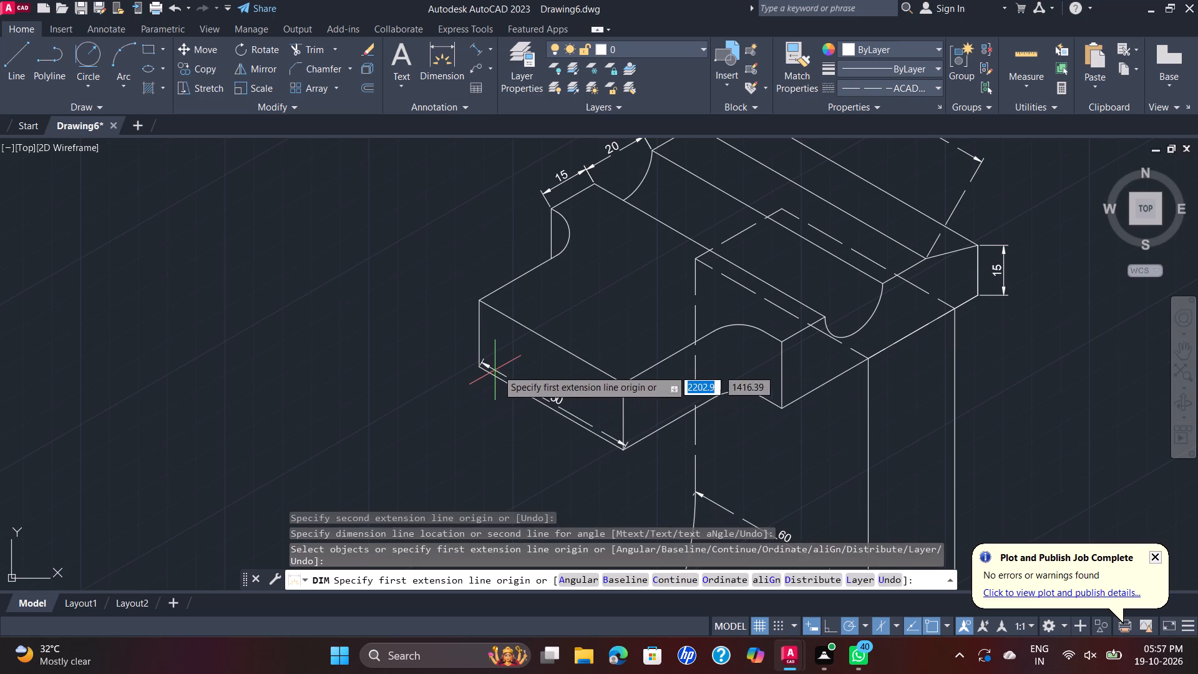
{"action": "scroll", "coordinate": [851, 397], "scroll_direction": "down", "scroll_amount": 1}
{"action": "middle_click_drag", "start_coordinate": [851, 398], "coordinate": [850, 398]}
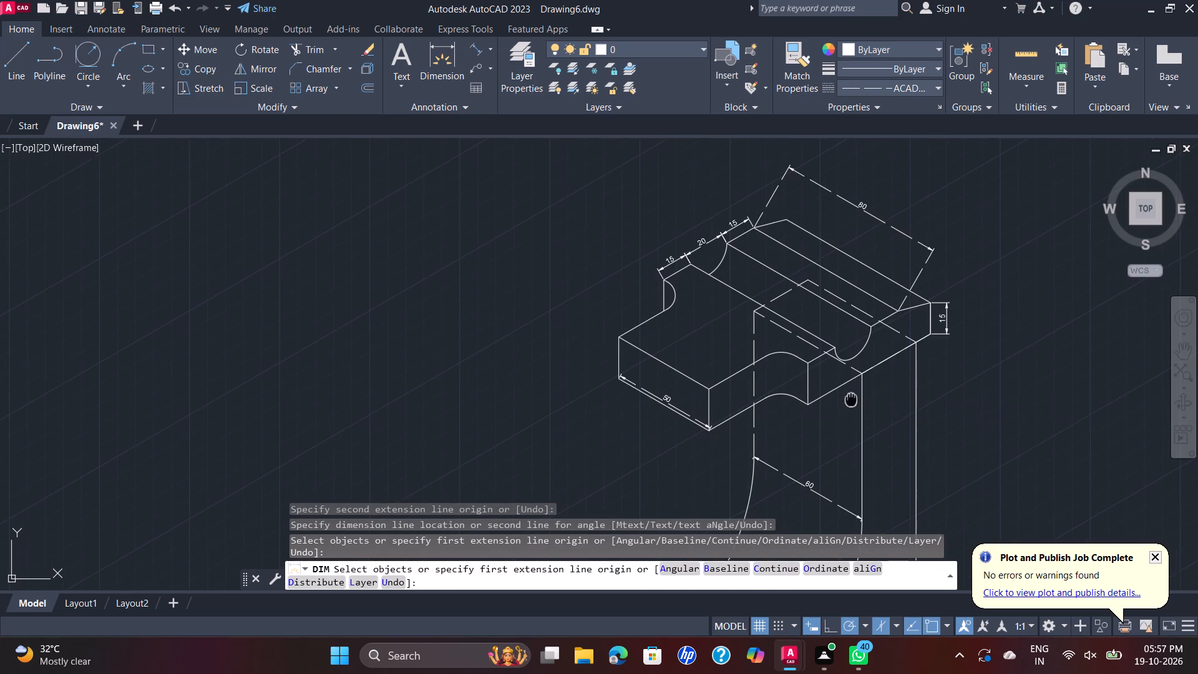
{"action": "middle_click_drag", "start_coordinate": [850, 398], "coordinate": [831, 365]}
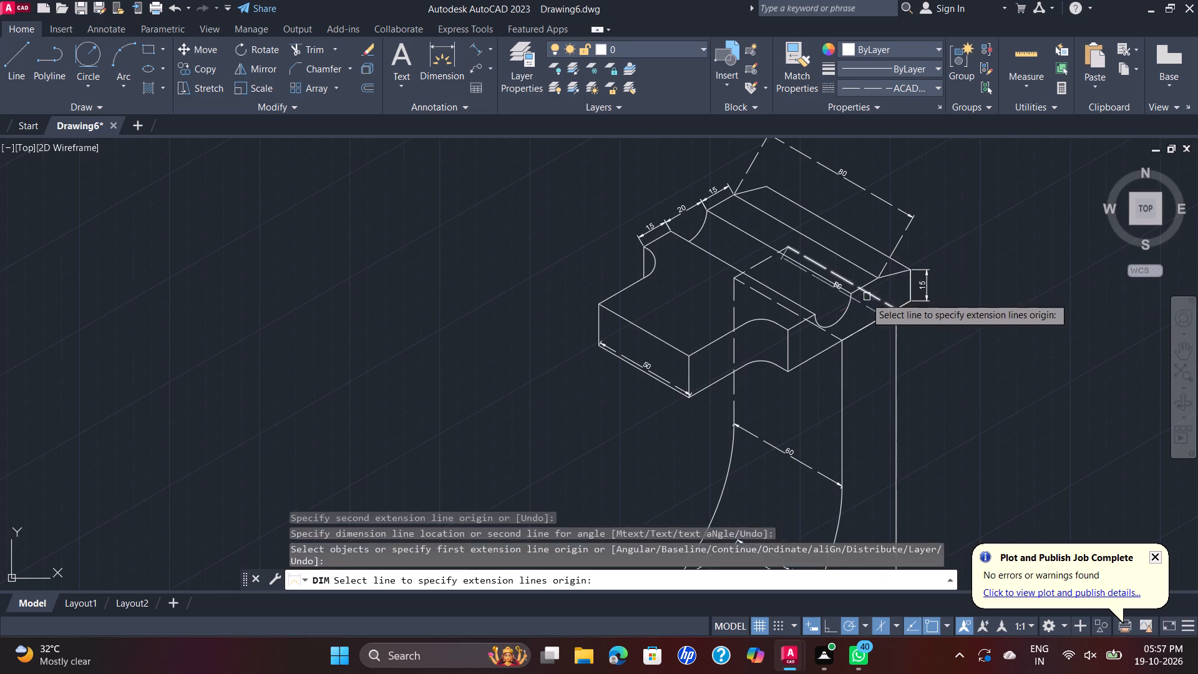
Dimension the block's vertical height from the inner corner of its sloped rear strip to the bottom edge, outside the 15 dimension.
{"action": "left_click", "coordinate": [874, 282]}
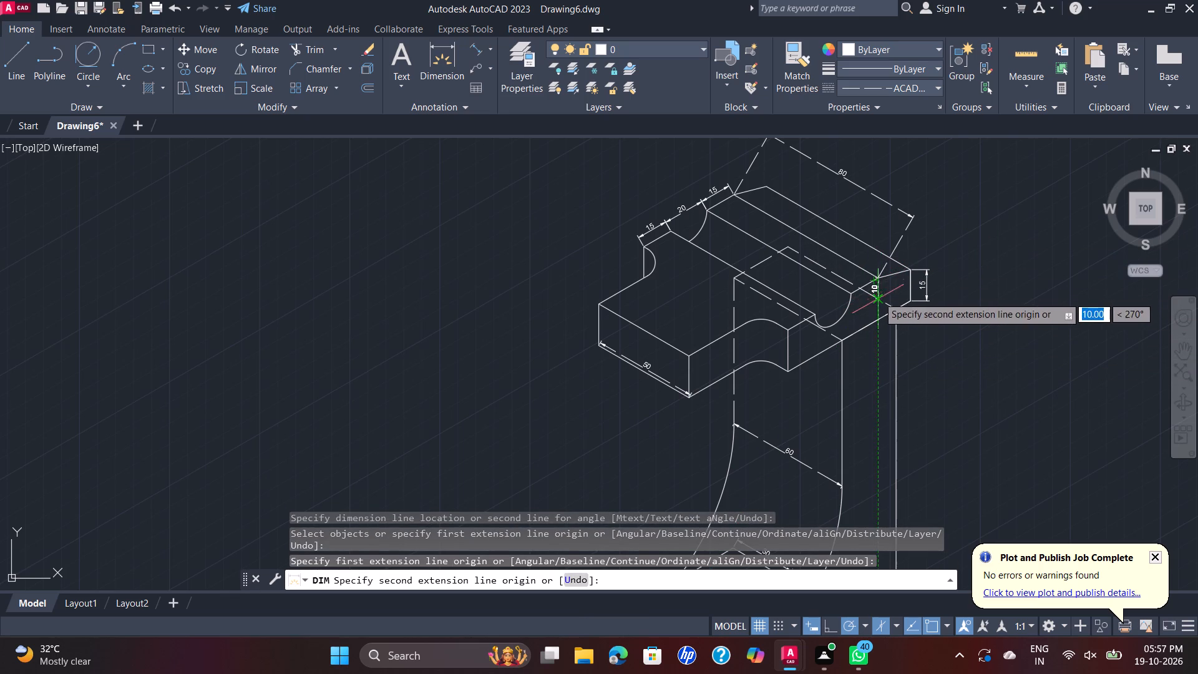
{"action": "left_click", "coordinate": [876, 320]}
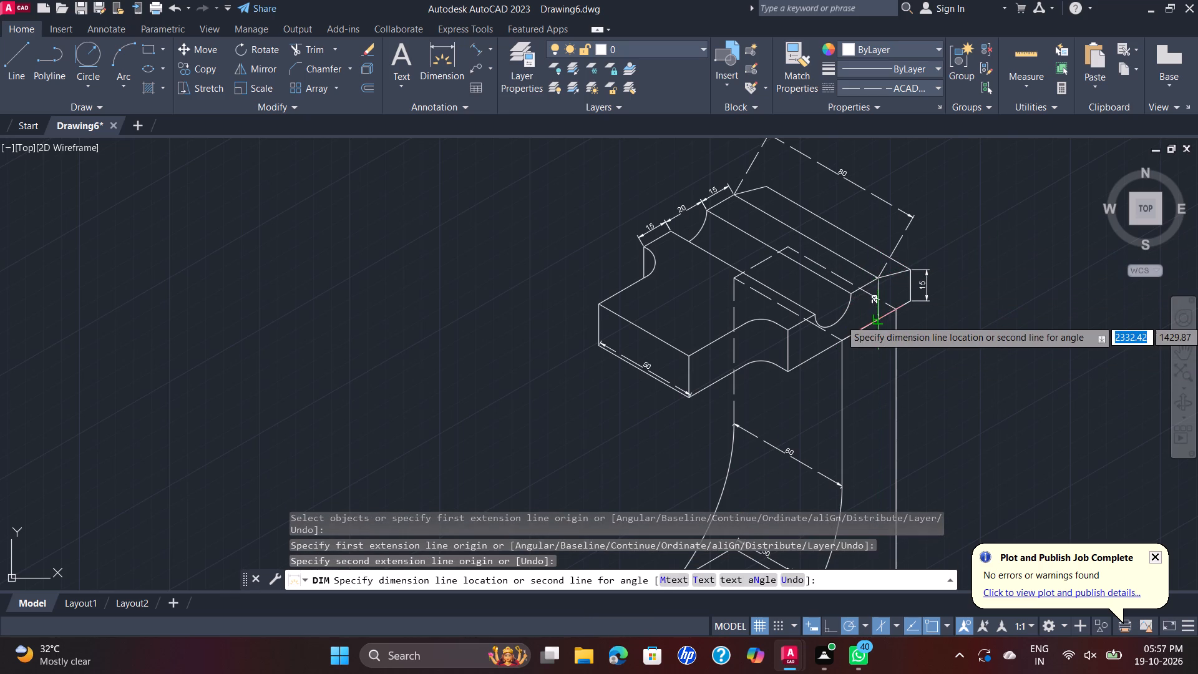
{"action": "left_click", "coordinate": [957, 306]}
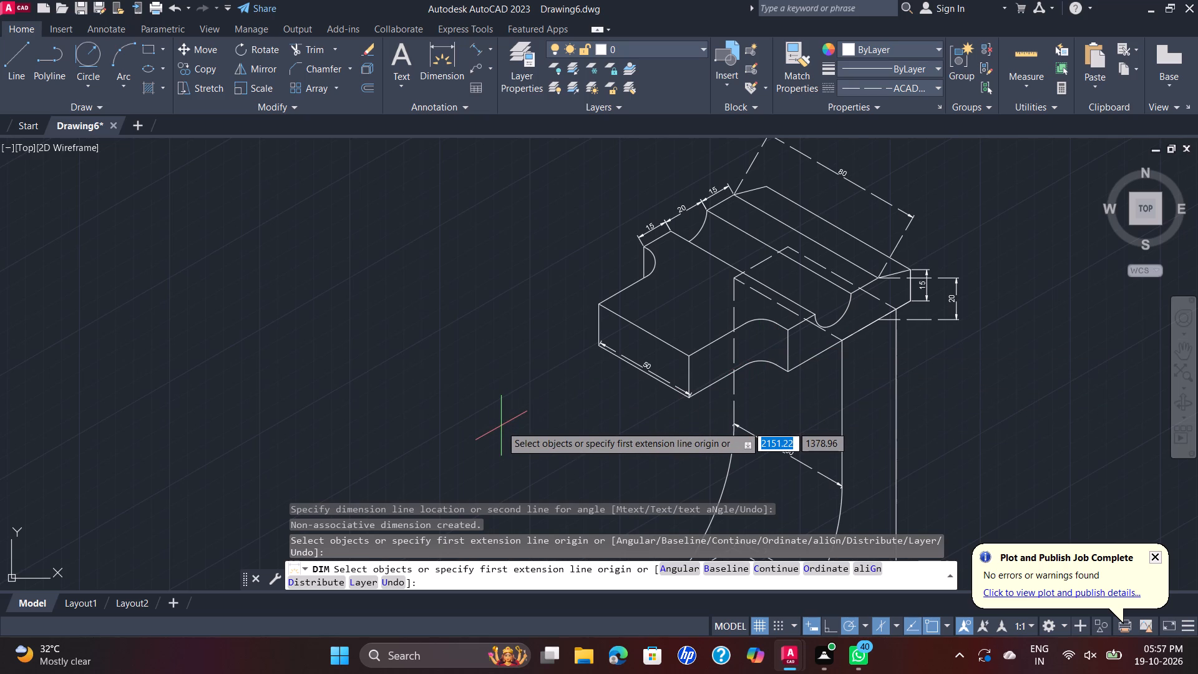
Dimension the short offset between the foot of the upright's rear edge and the base's rear end edge, placing it on the base.
{"action": "scroll", "coordinate": [738, 476], "scroll_direction": "down", "scroll_amount": 2}
{"action": "middle_click_drag", "start_coordinate": [757, 467], "coordinate": [757, 465]}
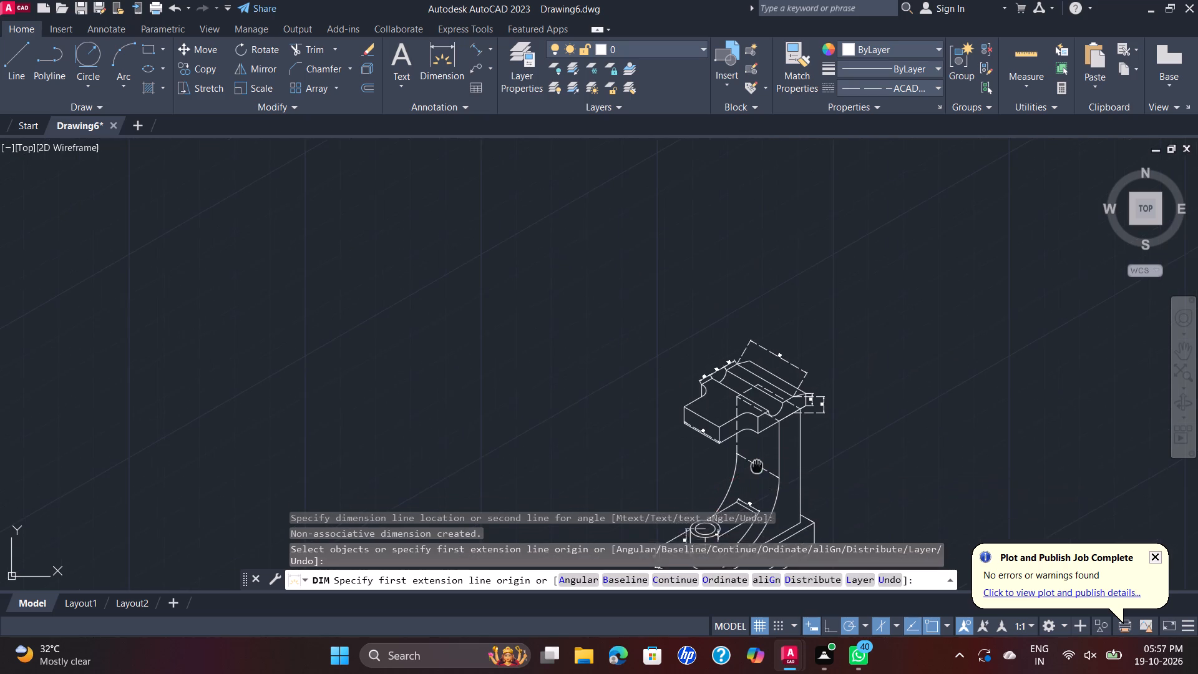
{"action": "middle_click_drag", "start_coordinate": [757, 465], "coordinate": [724, 363]}
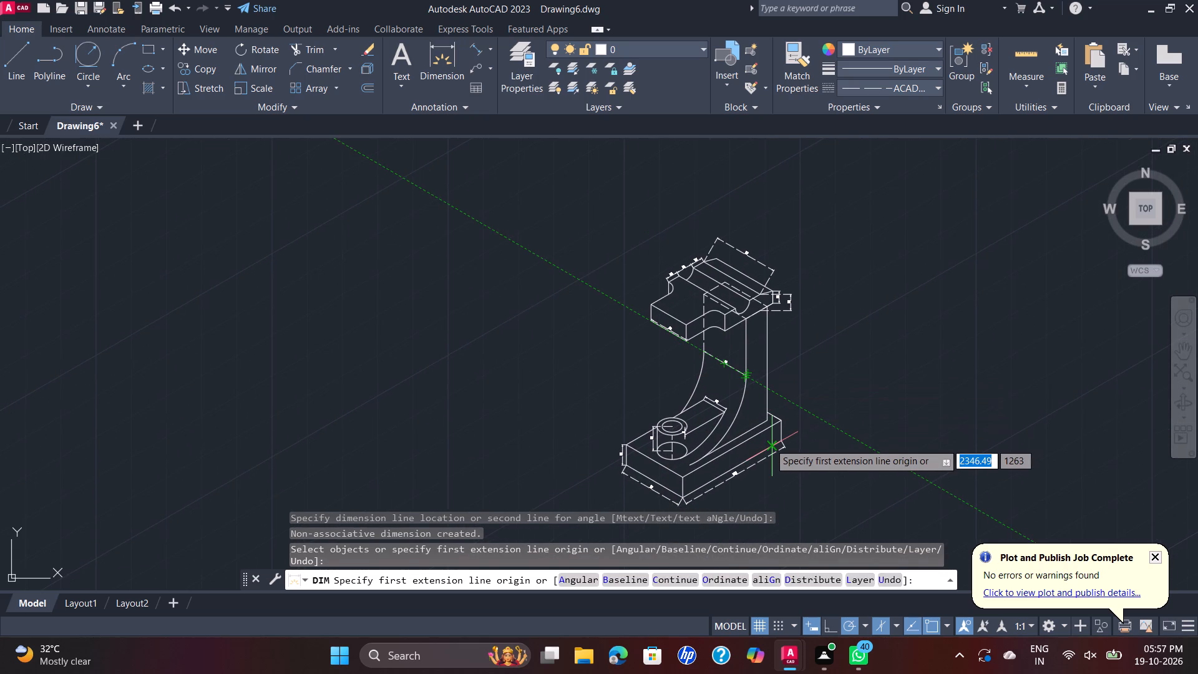
{"action": "scroll", "coordinate": [769, 442], "scroll_direction": "up", "scroll_amount": 2}
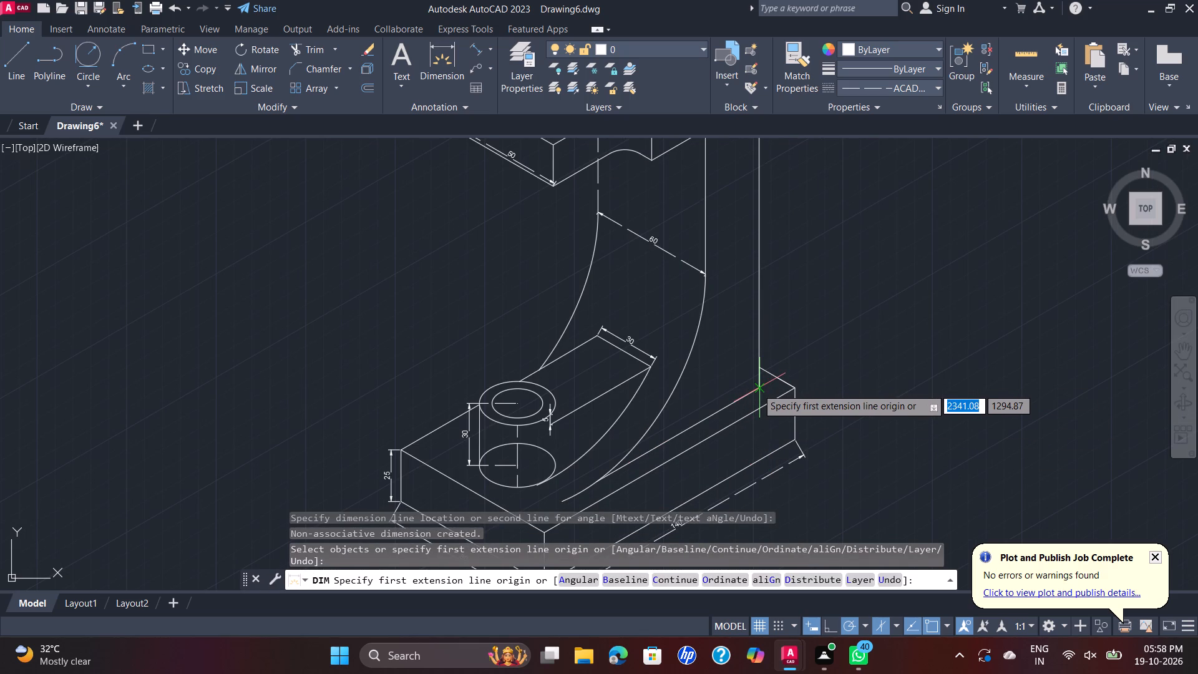
{"action": "left_click", "coordinate": [757, 388]}
{"action": "left_click", "coordinate": [777, 377]}
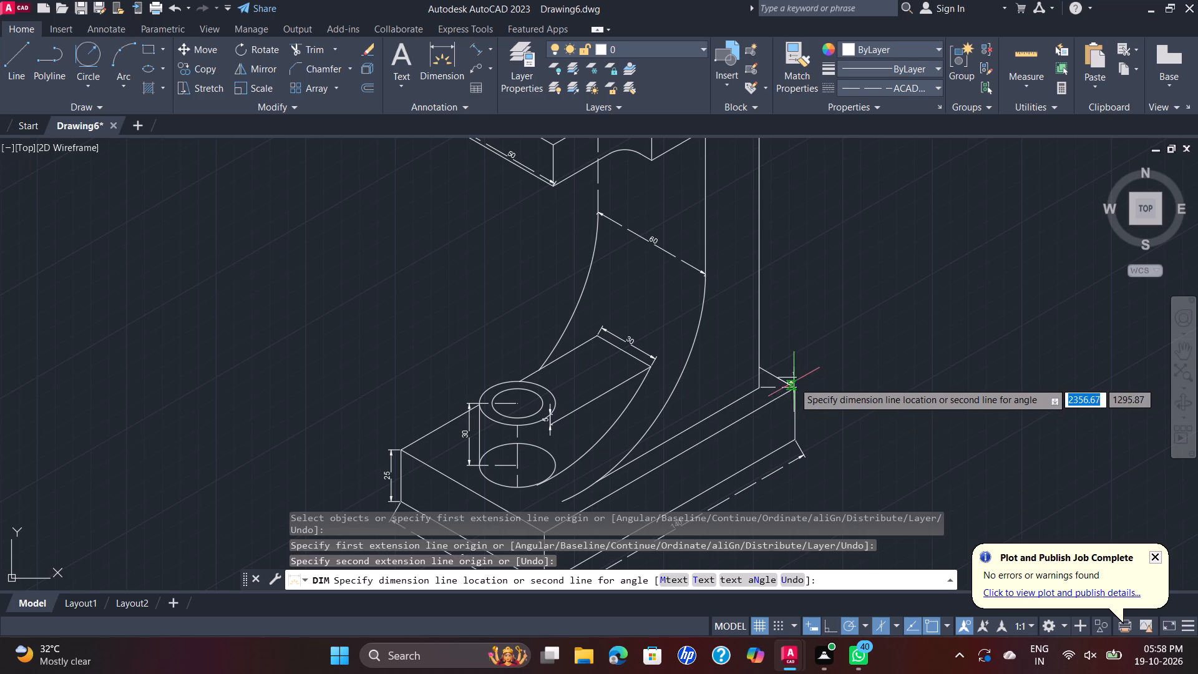
{"action": "left_click", "coordinate": [775, 386]}
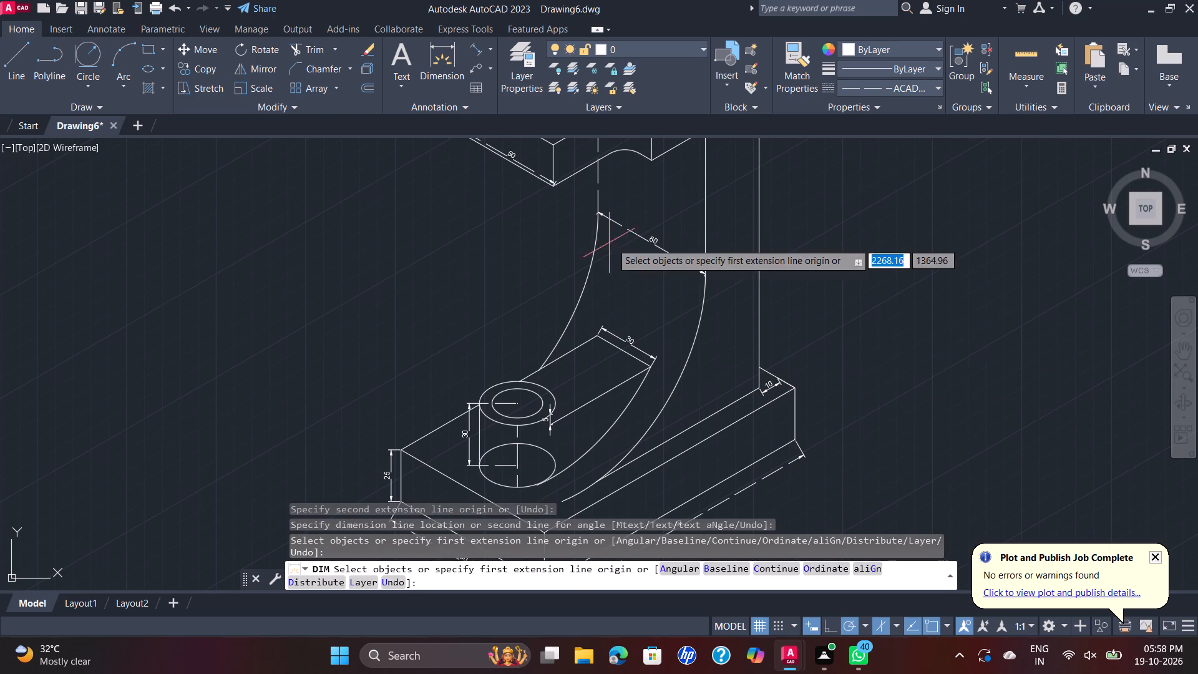
{"action": "scroll", "coordinate": [645, 244], "scroll_direction": "down", "scroll_amount": 1}
{"action": "middle_click_drag", "start_coordinate": [759, 270], "coordinate": [808, 344]}
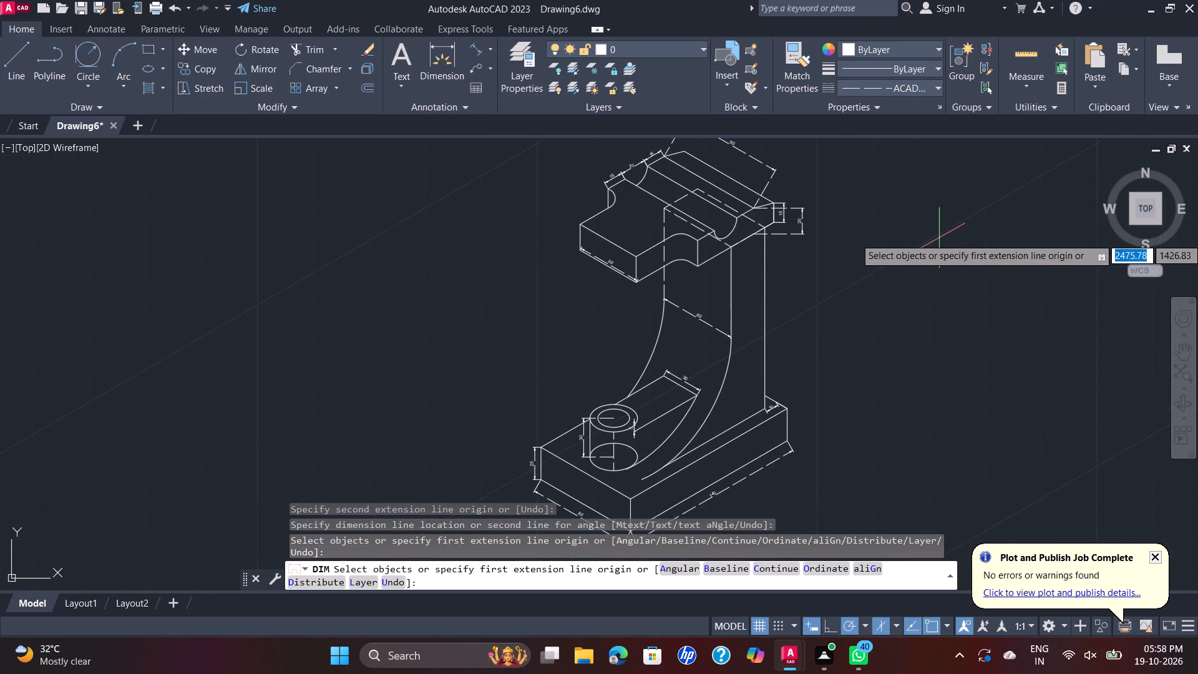
{"action": "scroll", "coordinate": [937, 240], "scroll_direction": "down", "scroll_amount": 1}
{"action": "key", "text": "Escape"}
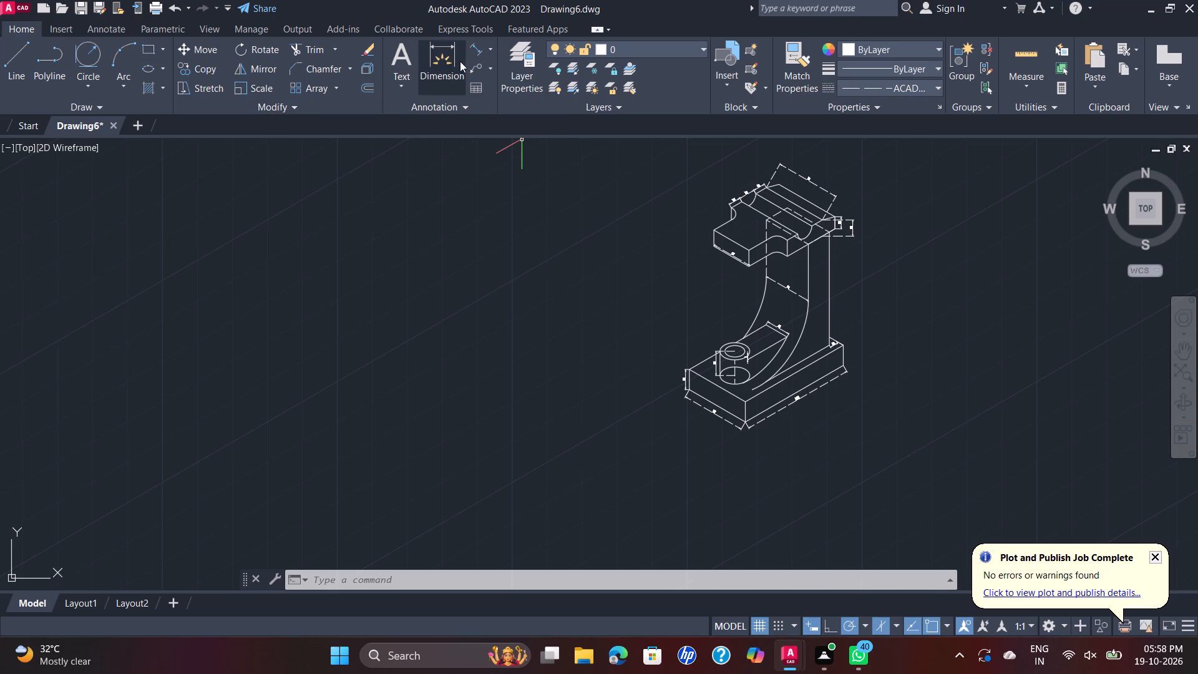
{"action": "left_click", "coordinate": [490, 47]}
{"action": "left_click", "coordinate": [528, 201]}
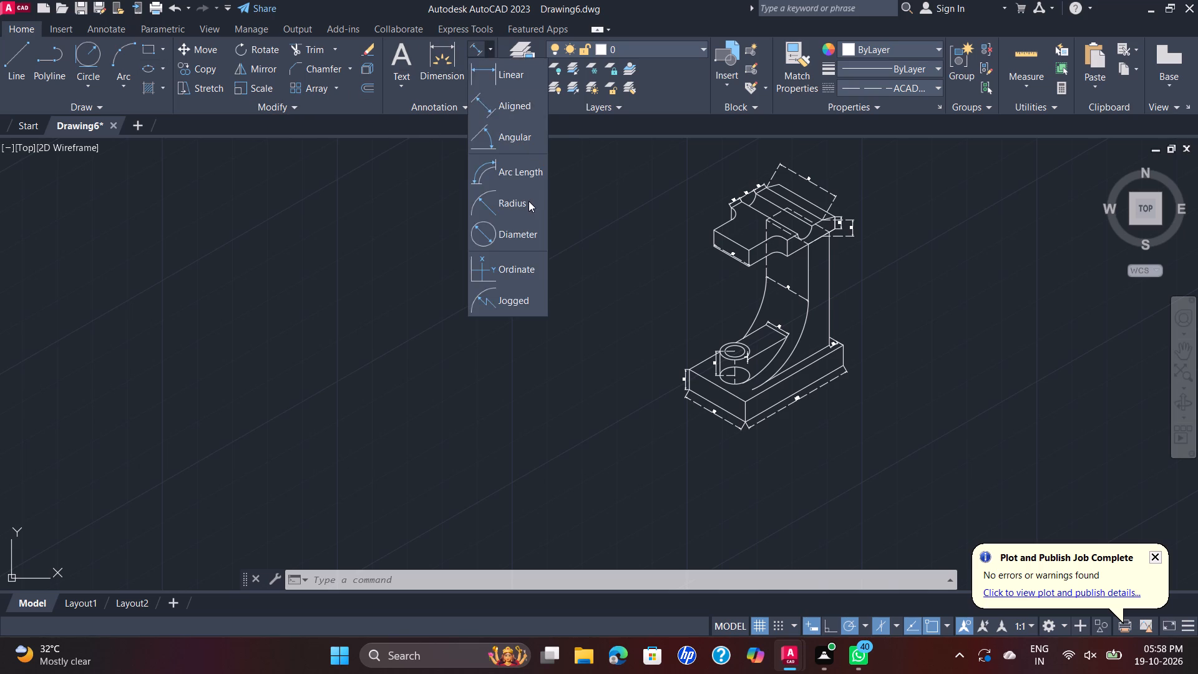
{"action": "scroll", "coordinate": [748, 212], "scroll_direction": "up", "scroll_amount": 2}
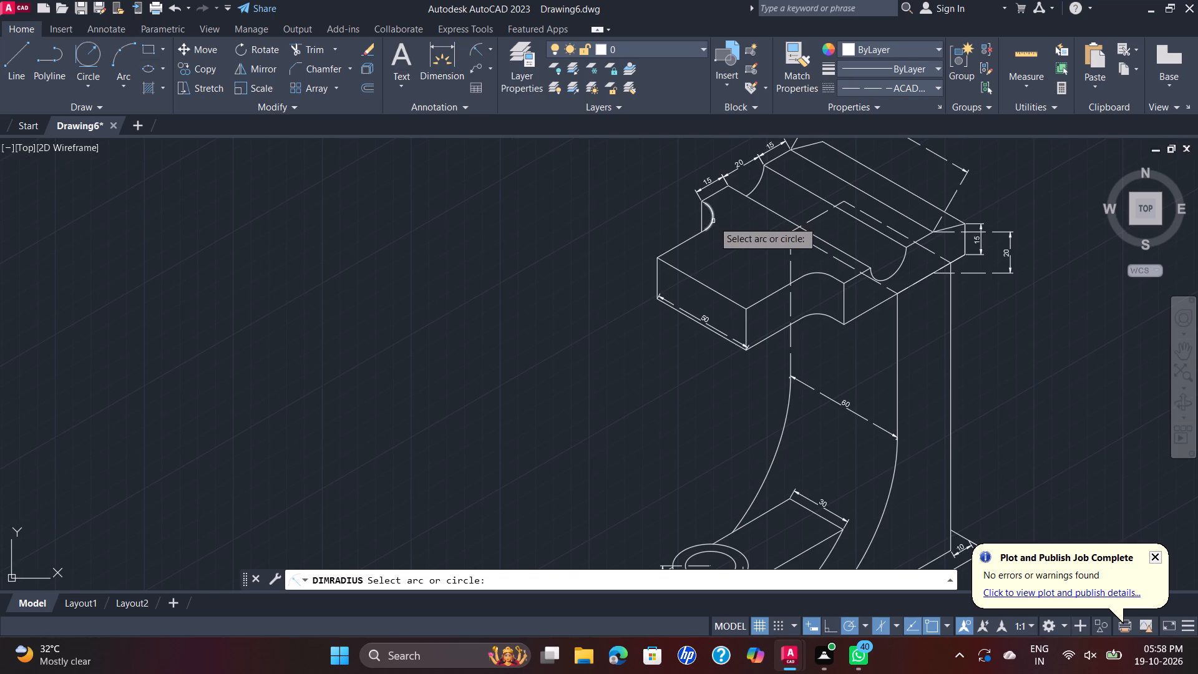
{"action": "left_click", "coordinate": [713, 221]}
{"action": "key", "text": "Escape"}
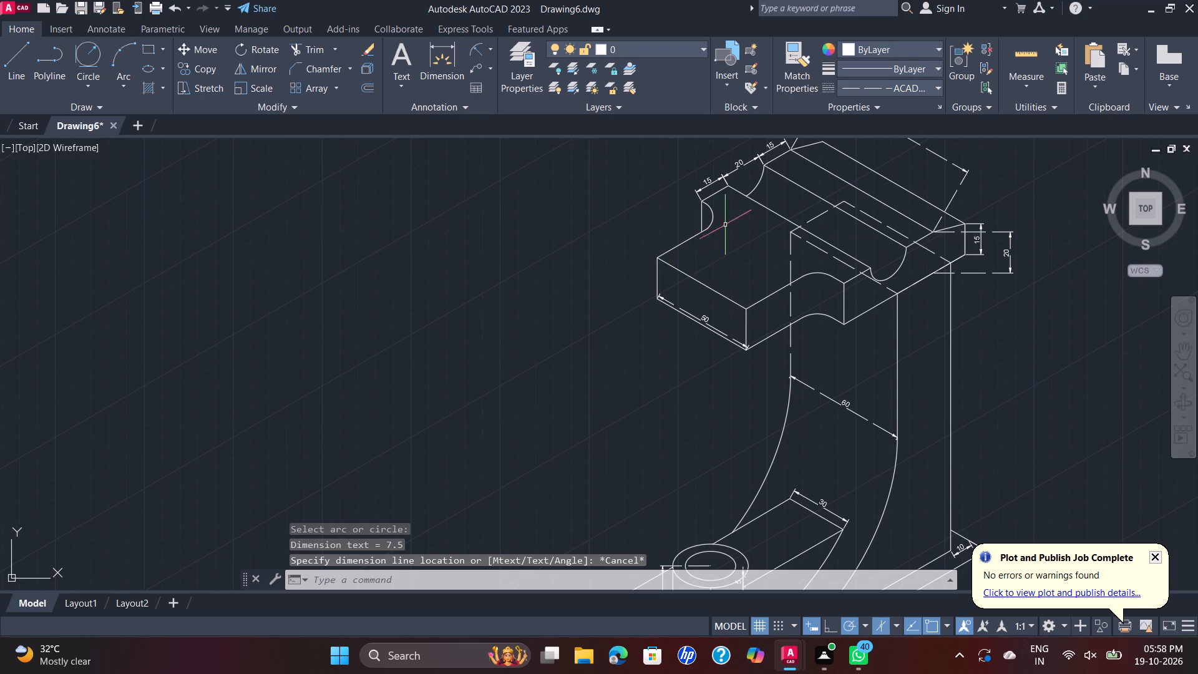
Add a radius dimension to the upper arc of the block's front side notch, placing its text on the block's top face.
{"action": "key", "text": "space"}
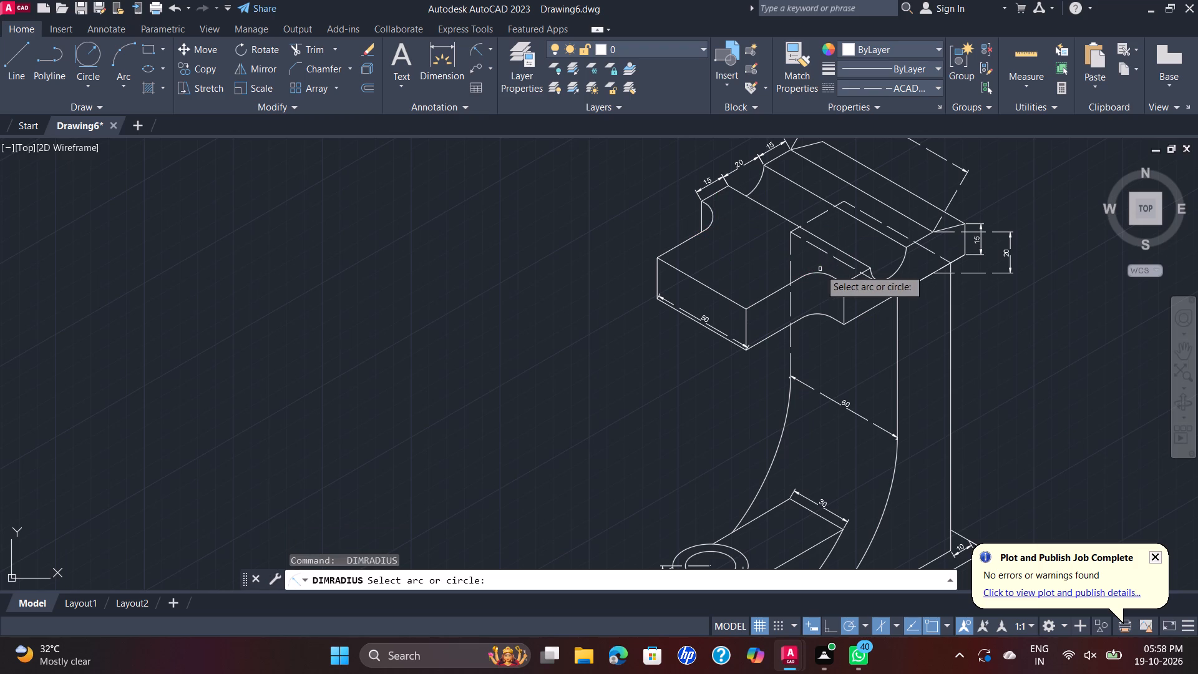
{"action": "left_click", "coordinate": [822, 274]}
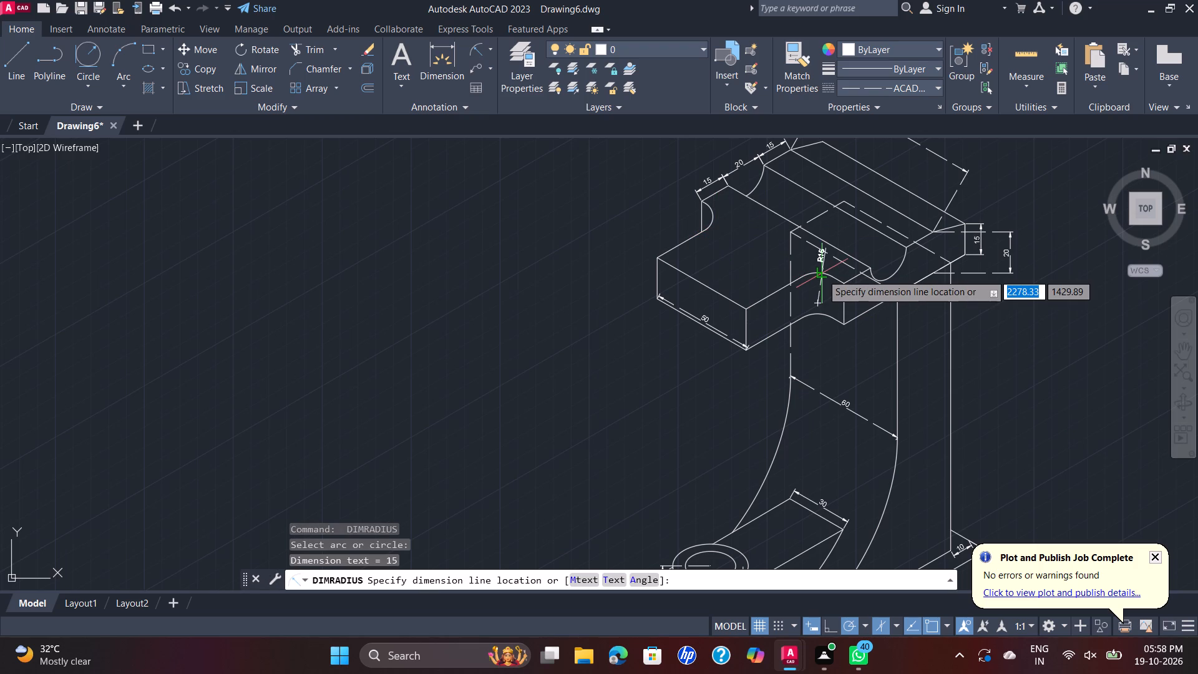
{"action": "left_click", "coordinate": [773, 266]}
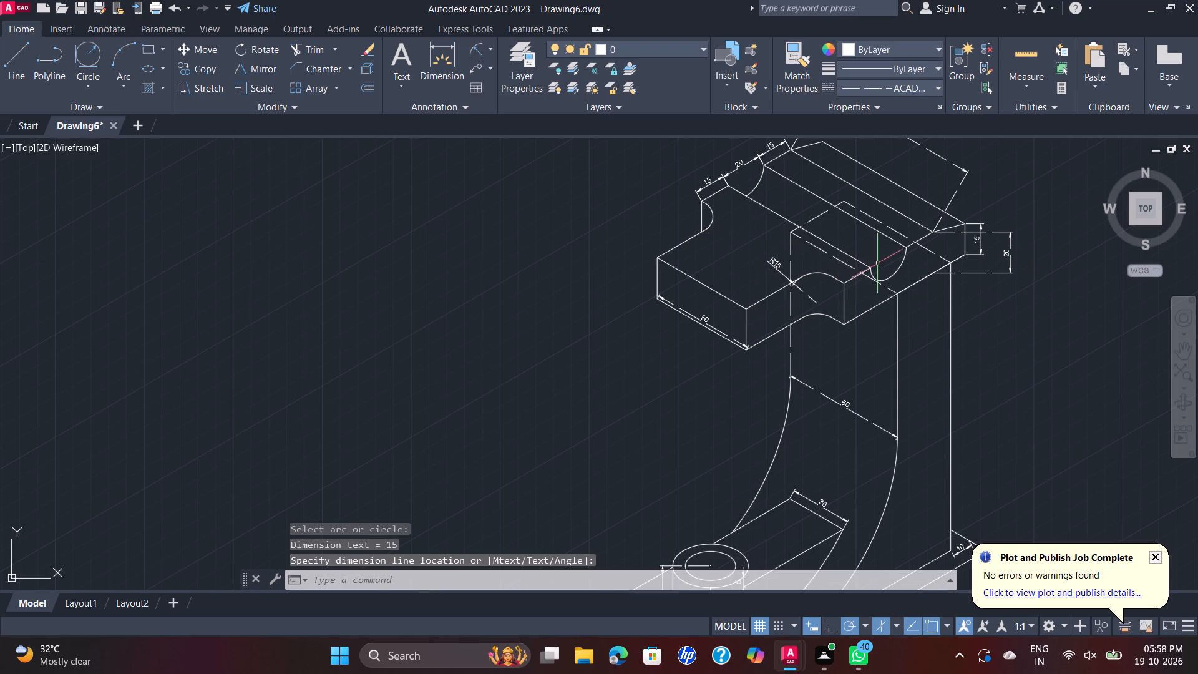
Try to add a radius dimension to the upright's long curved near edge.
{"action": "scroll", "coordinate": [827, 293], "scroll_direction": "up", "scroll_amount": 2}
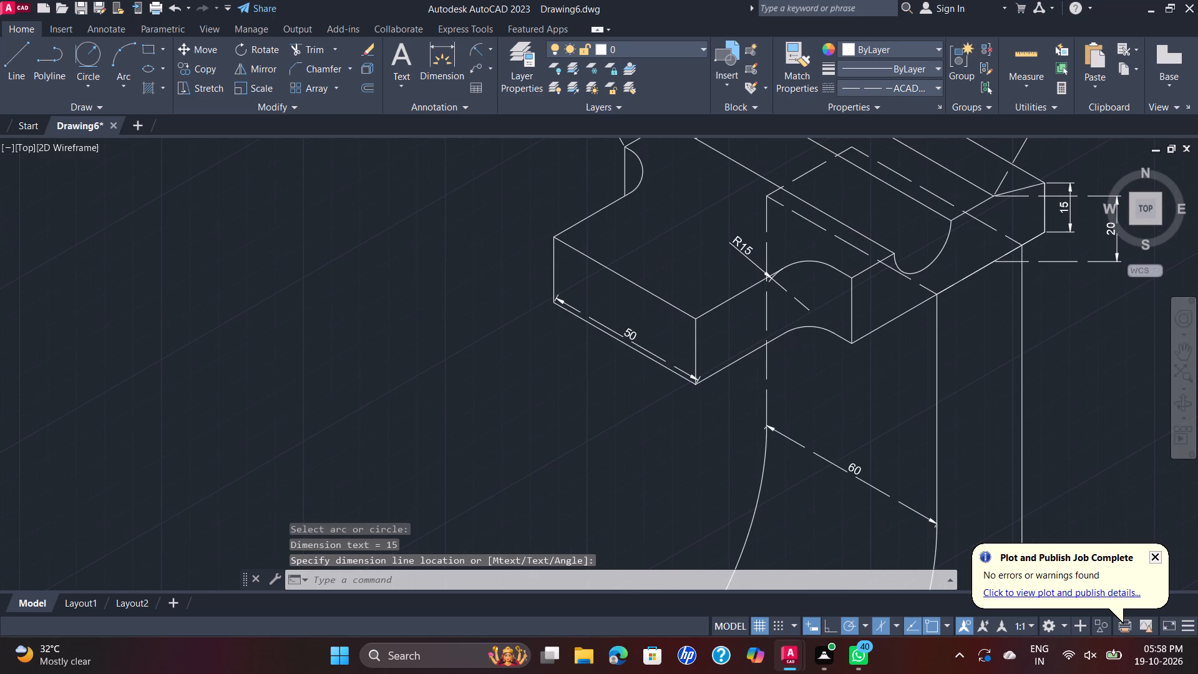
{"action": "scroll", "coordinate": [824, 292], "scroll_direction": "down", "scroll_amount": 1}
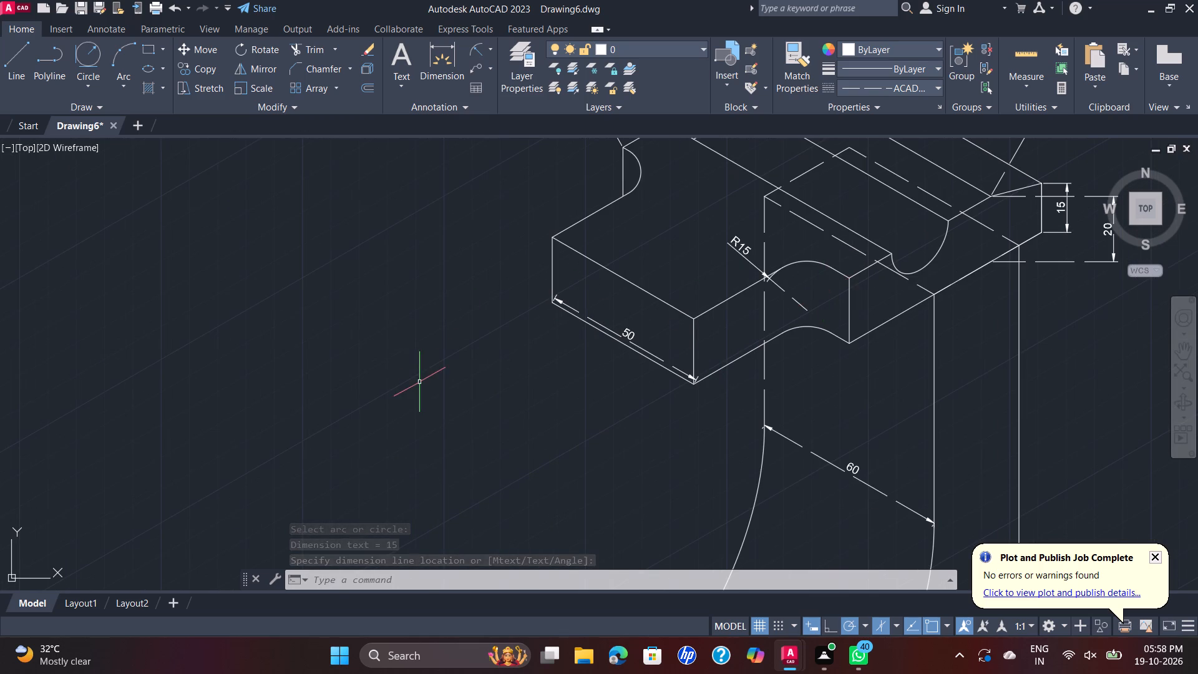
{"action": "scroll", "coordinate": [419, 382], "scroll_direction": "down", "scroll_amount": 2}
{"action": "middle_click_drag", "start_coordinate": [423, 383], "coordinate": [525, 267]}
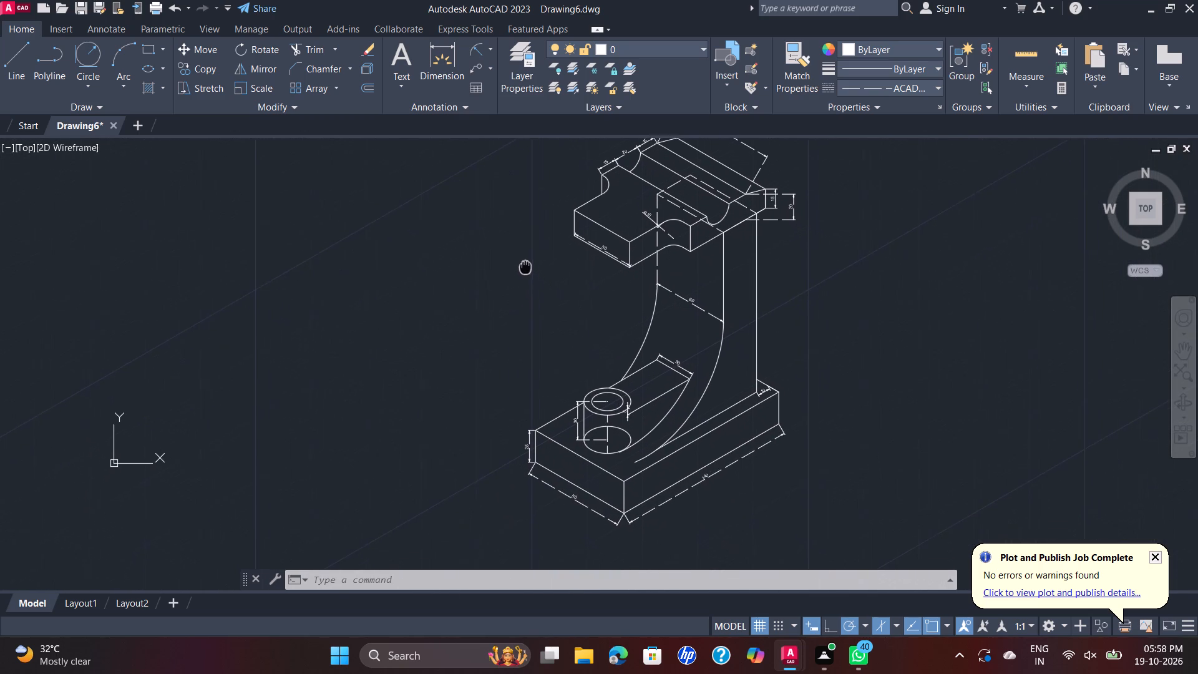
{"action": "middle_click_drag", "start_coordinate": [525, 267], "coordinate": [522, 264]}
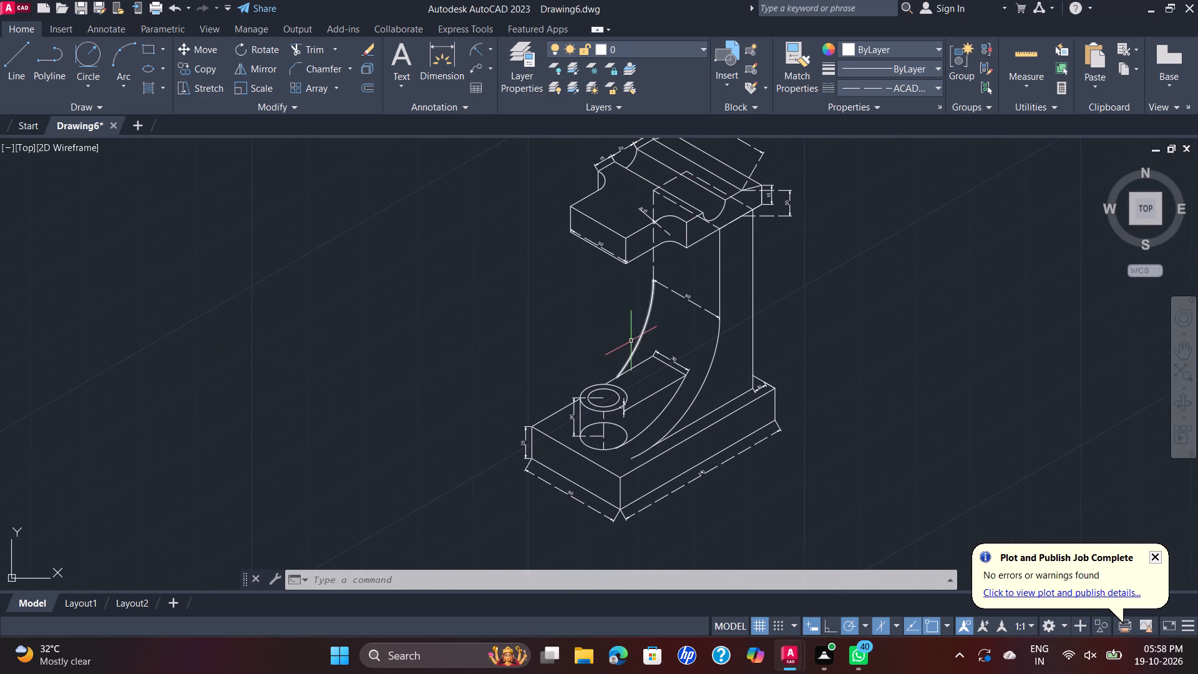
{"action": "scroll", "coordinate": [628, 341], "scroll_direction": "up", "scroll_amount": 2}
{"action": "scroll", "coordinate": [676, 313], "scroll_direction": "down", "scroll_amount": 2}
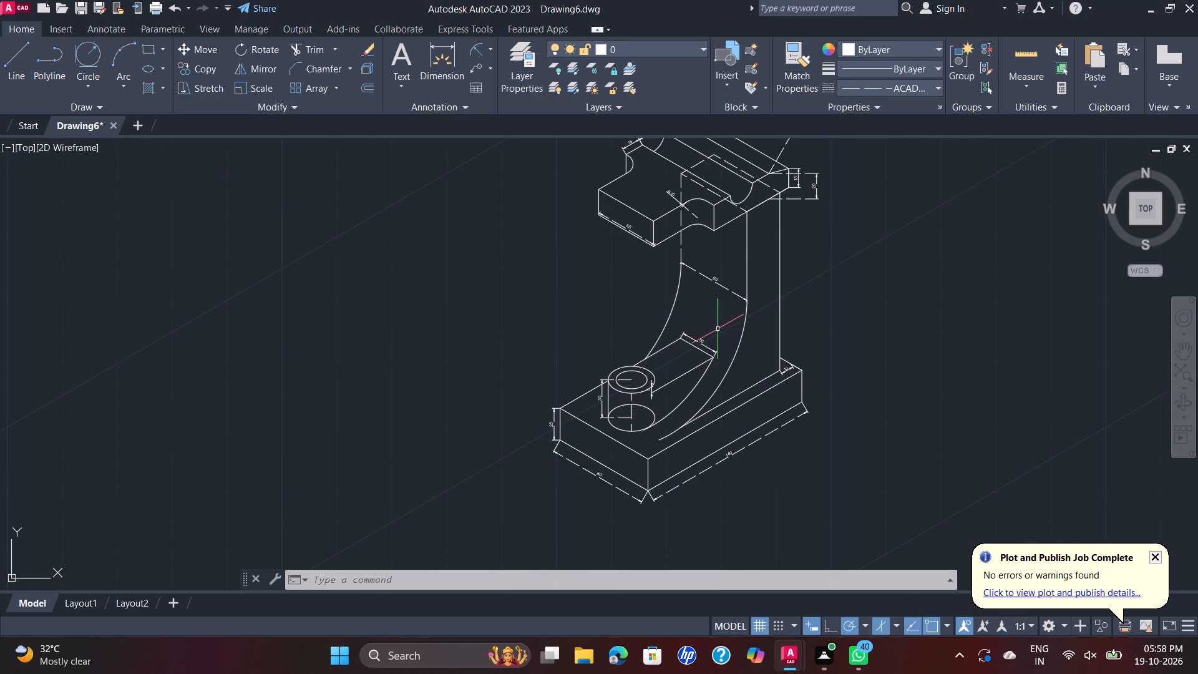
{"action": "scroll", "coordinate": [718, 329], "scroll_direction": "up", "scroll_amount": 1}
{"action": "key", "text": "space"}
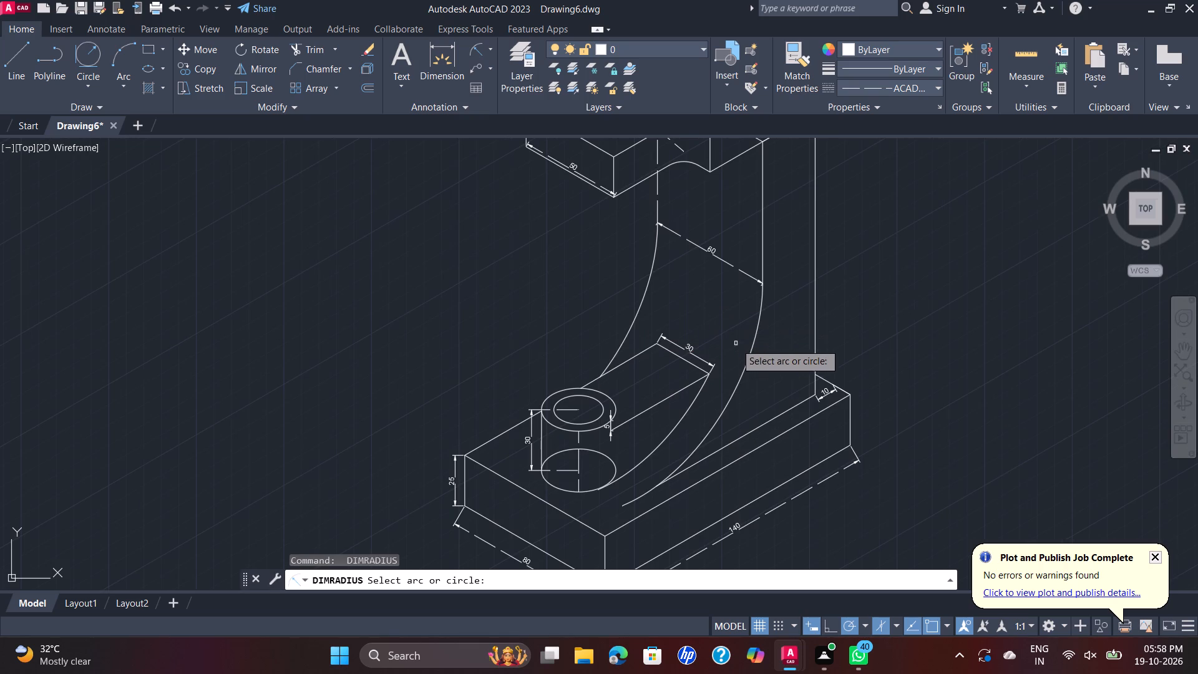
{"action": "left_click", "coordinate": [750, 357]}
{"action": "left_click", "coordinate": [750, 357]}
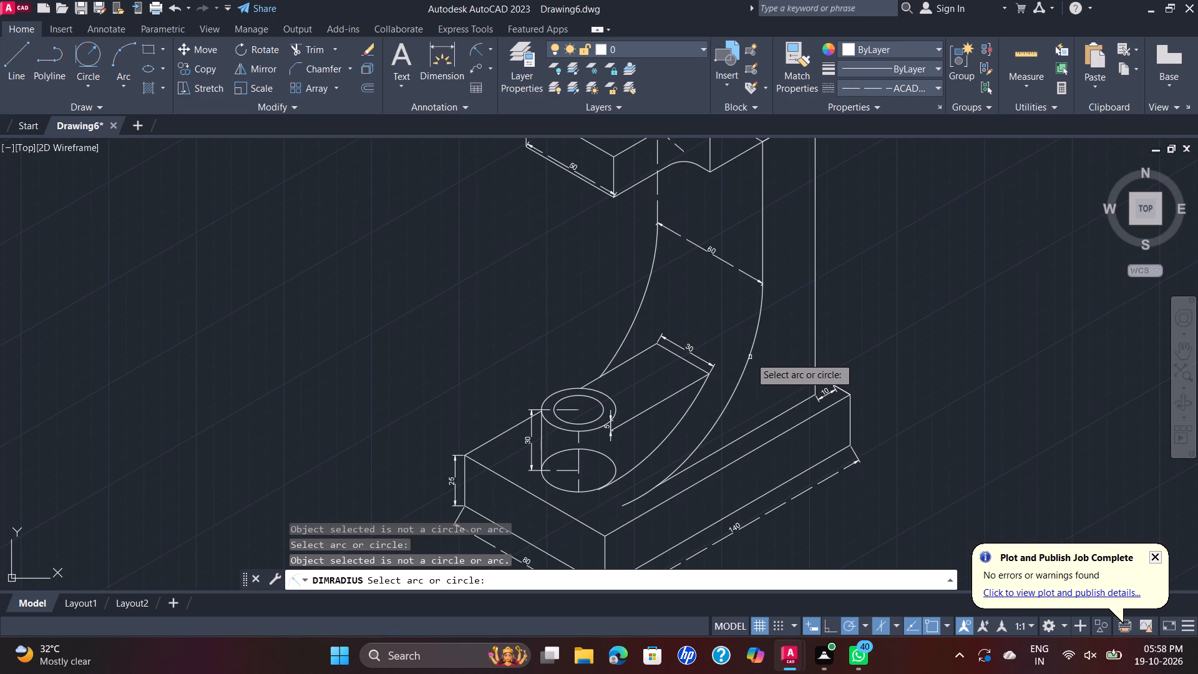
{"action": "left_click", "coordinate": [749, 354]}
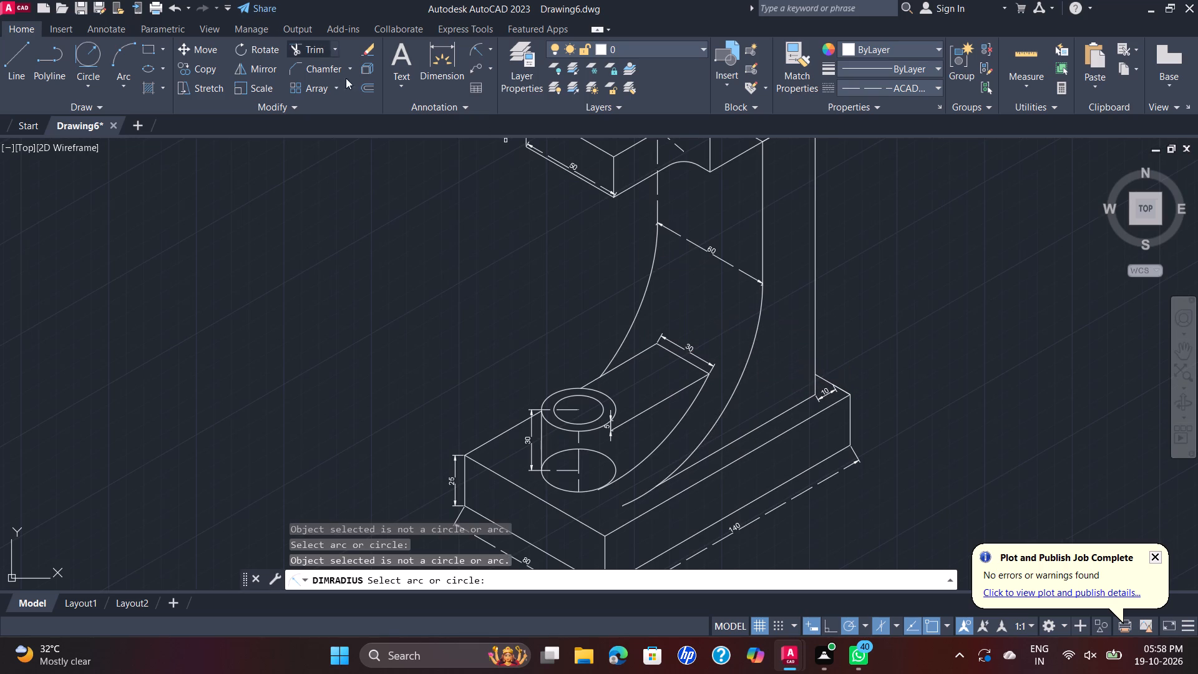
Add a leader labelled R70 pointing to the upright's long curved near edge, with the text inside the curved face.
{"action": "left_click", "coordinate": [481, 65]}
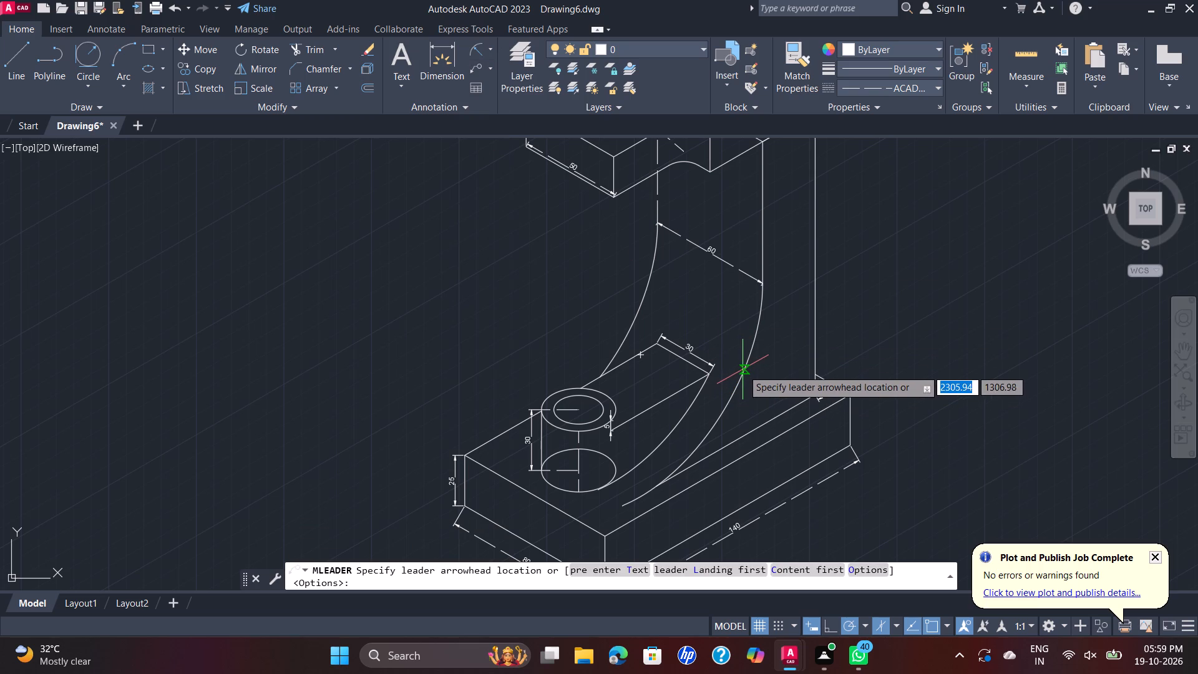
{"action": "left_click", "coordinate": [746, 363]}
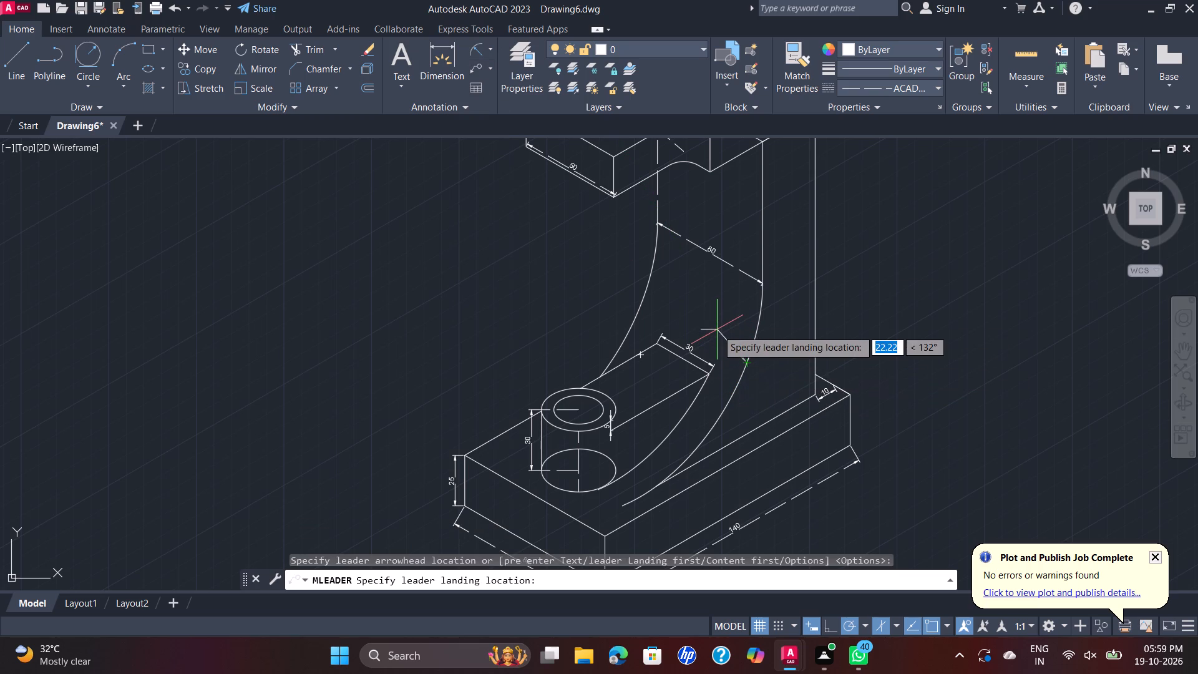
{"action": "left_click", "coordinate": [717, 330]}
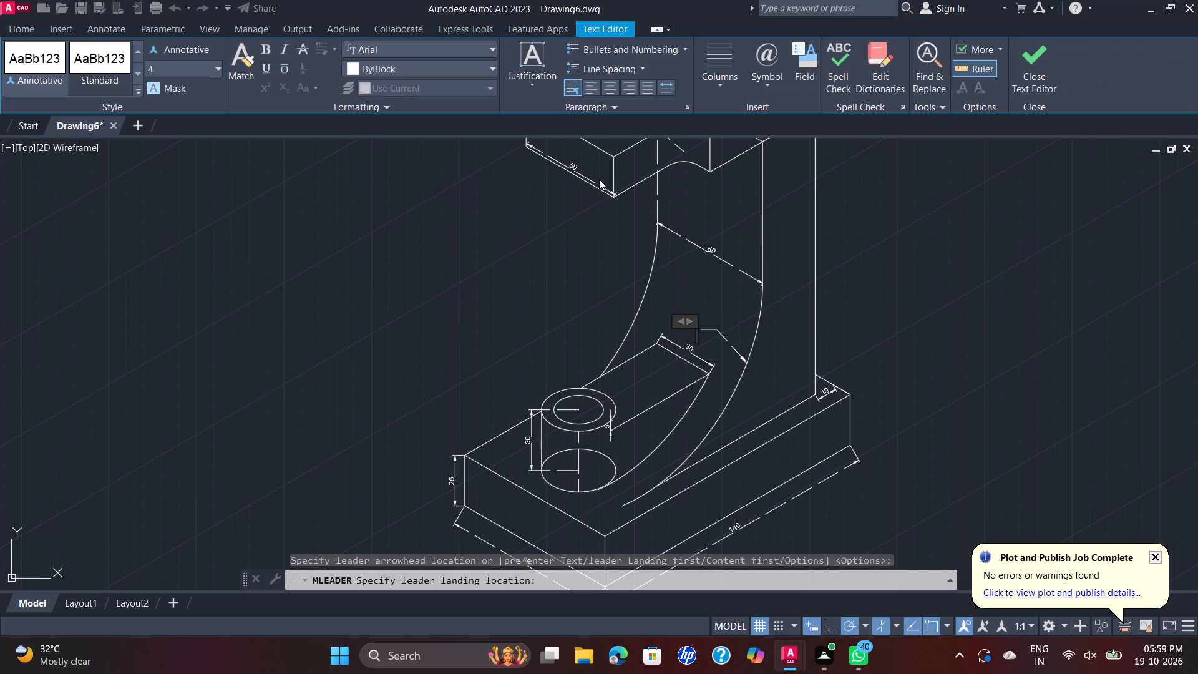
{"action": "key", "text": "r"}
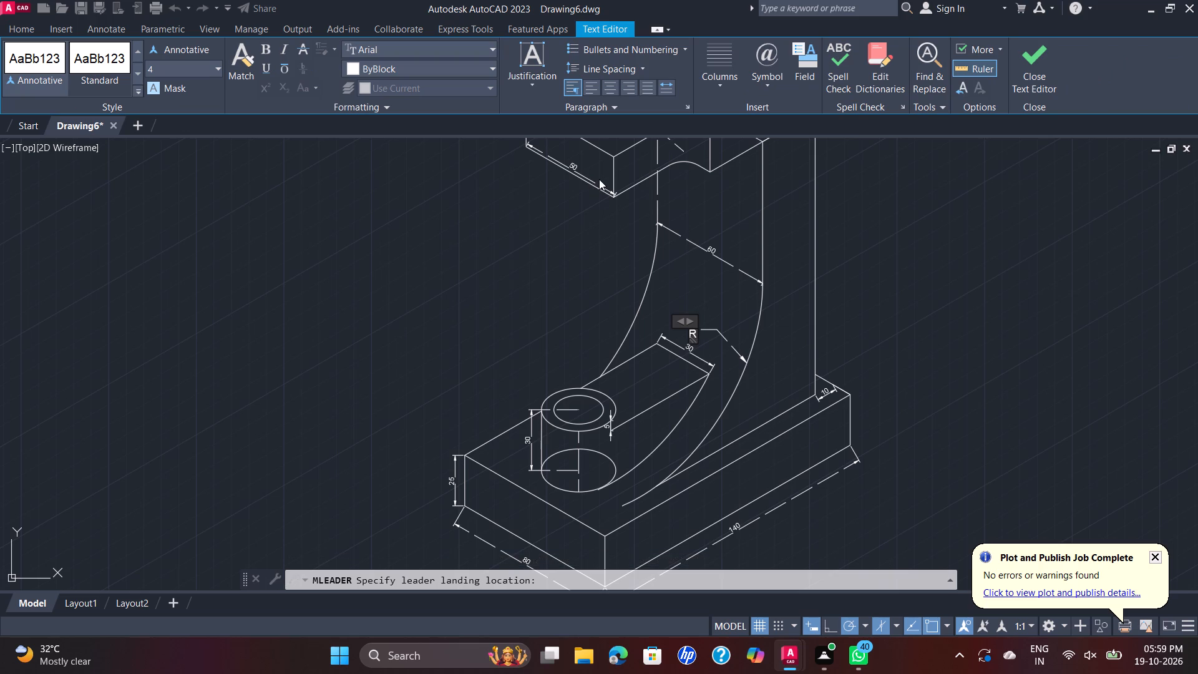
{"action": "type", "text": "70"}
{"action": "left_click", "coordinate": [599, 179]}
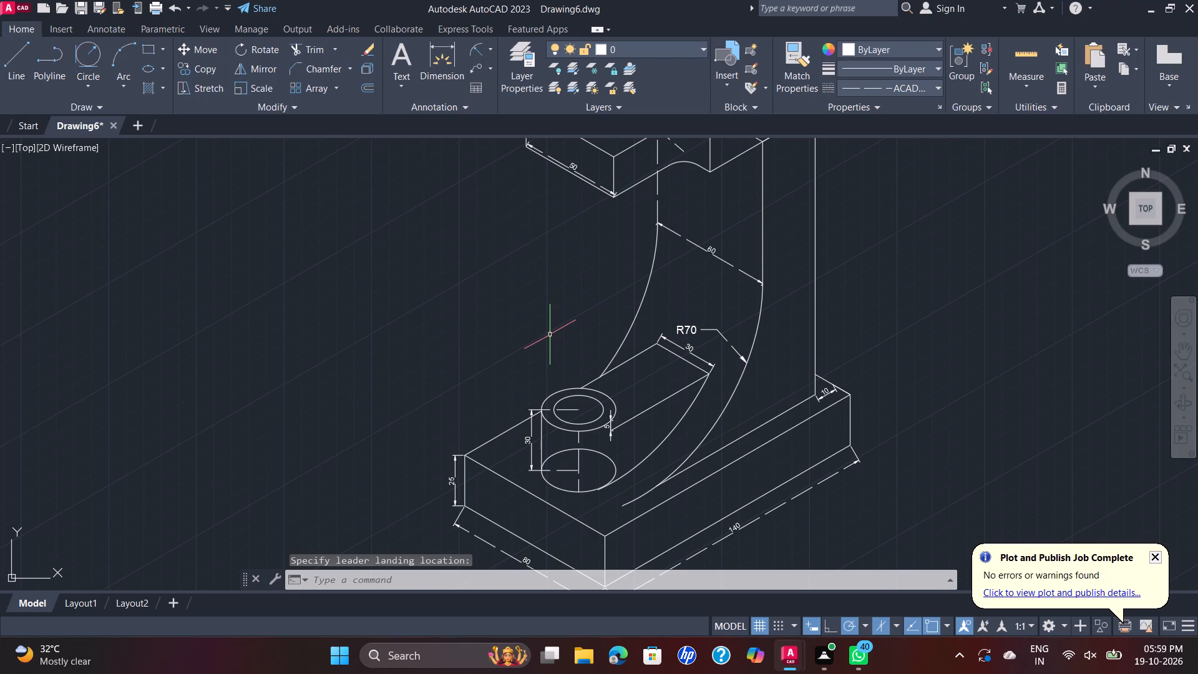
Add a leader labelled Ø30 pointing to the outer top circle of the cylindrical boss, with its text outside the bracket.
{"action": "key", "text": "space"}
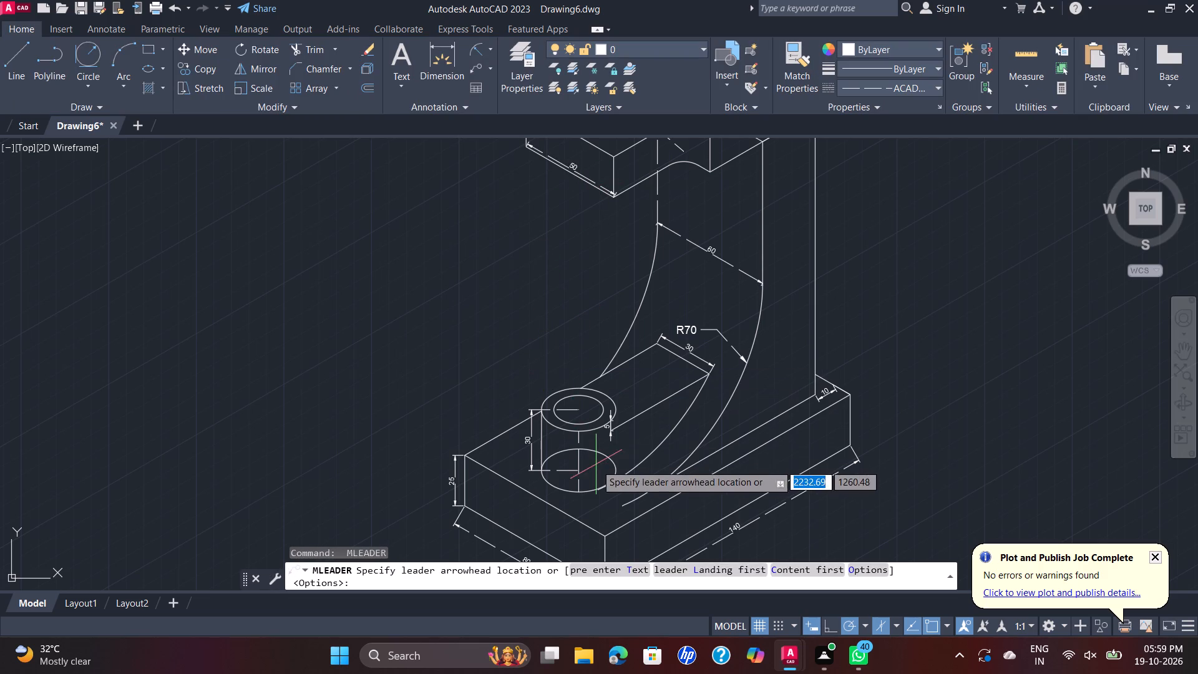
{"action": "left_click", "coordinate": [552, 394]}
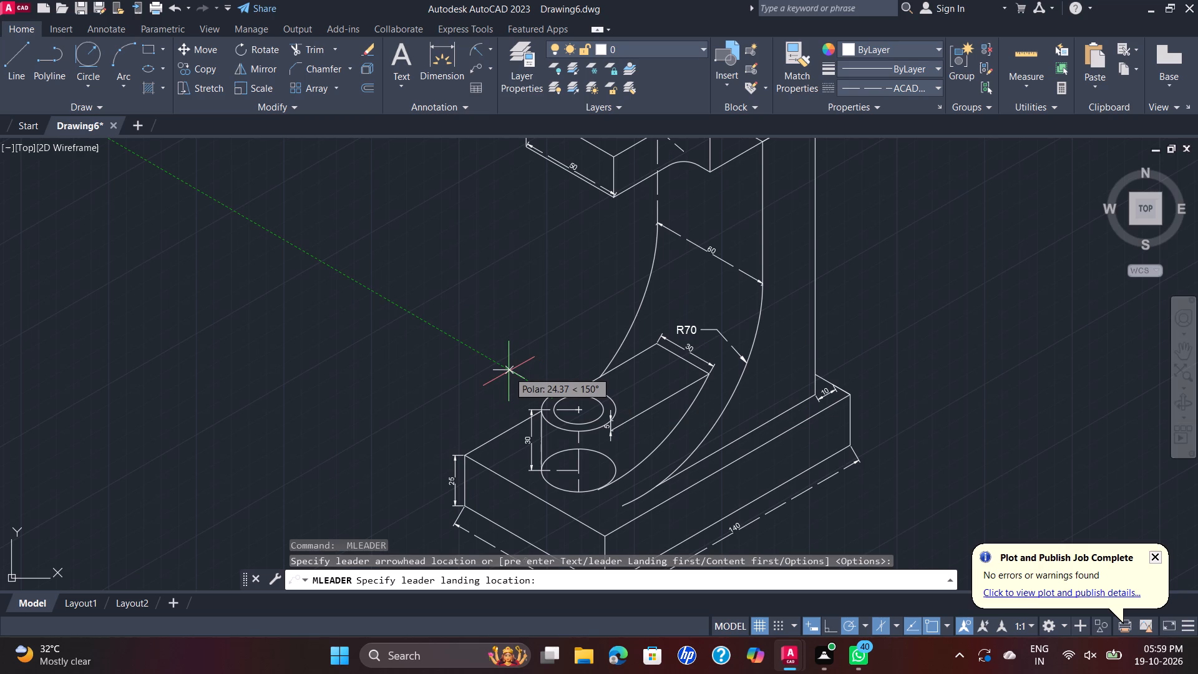
{"action": "left_click", "coordinate": [509, 371]}
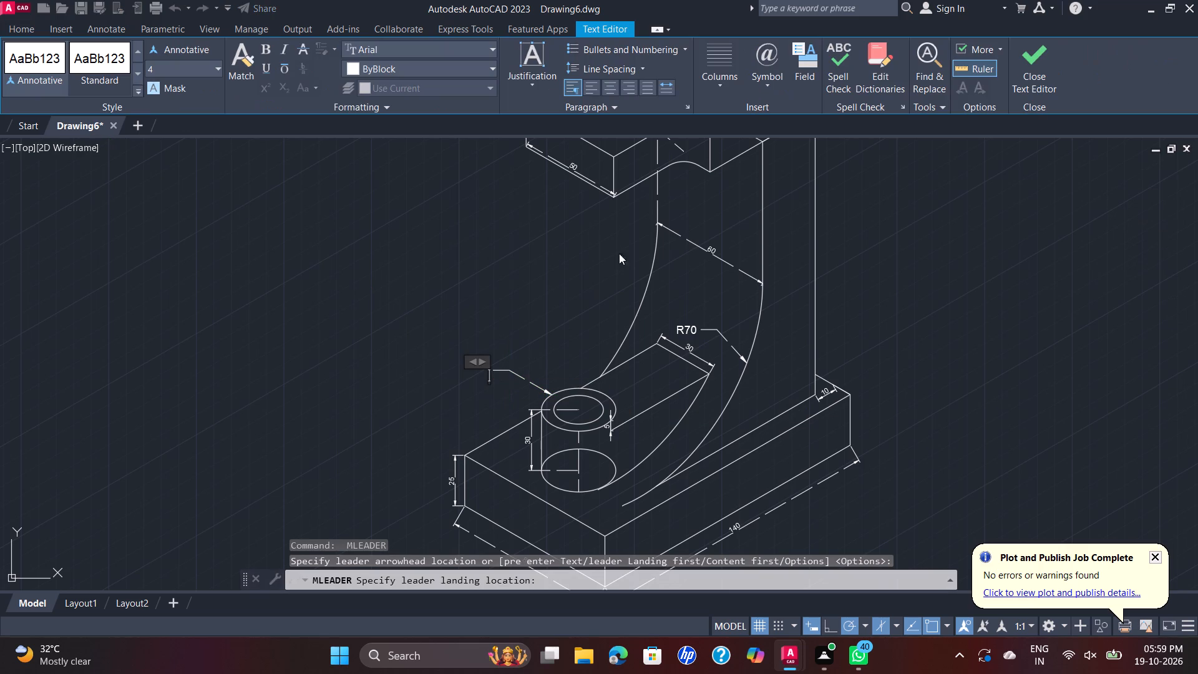
{"action": "left_click", "coordinate": [759, 82]}
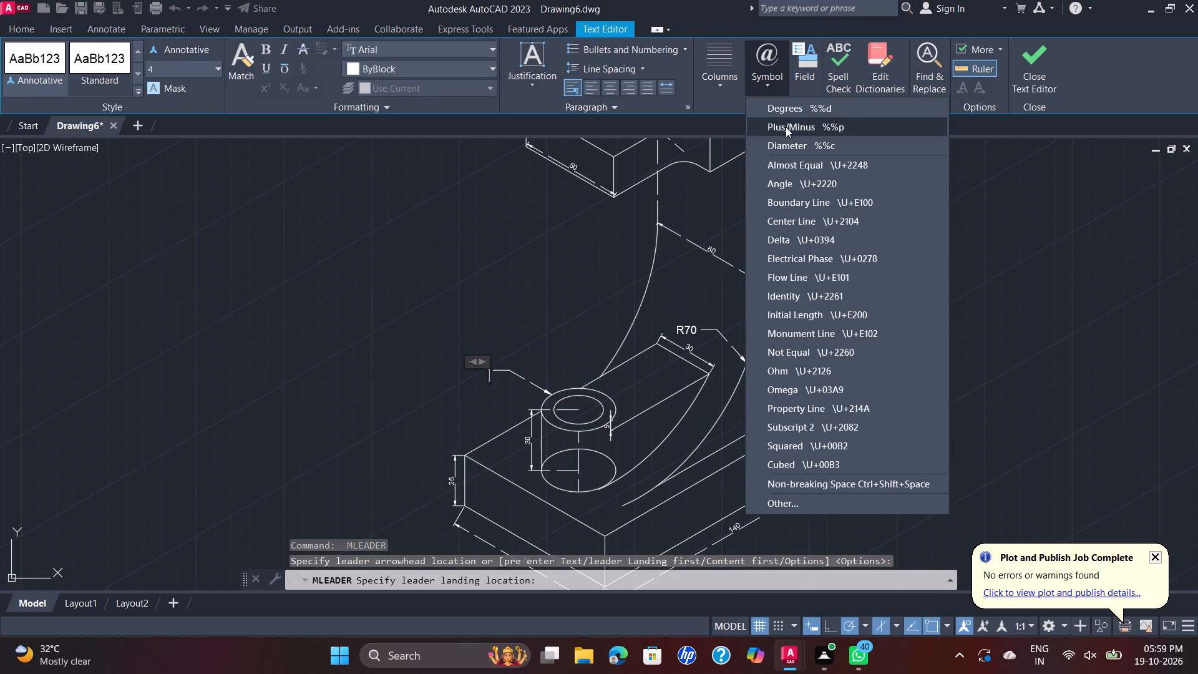
{"action": "left_click", "coordinate": [788, 144]}
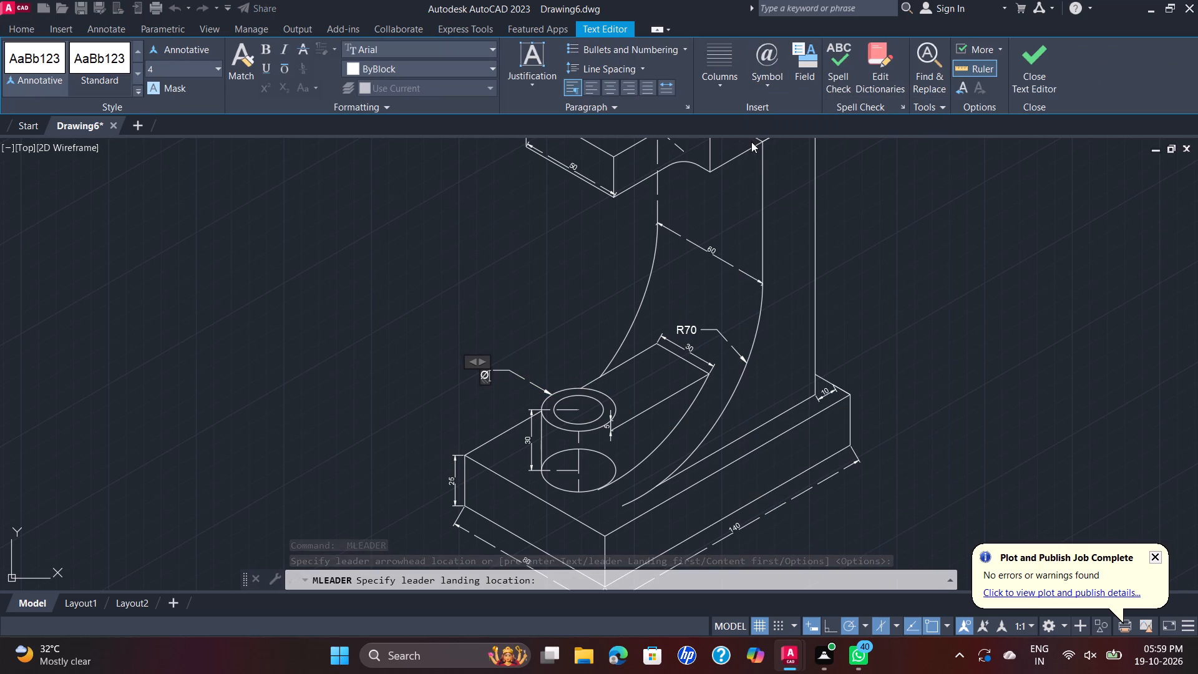
{"action": "type", "text": "30"}
{"action": "key", "text": "Return"}
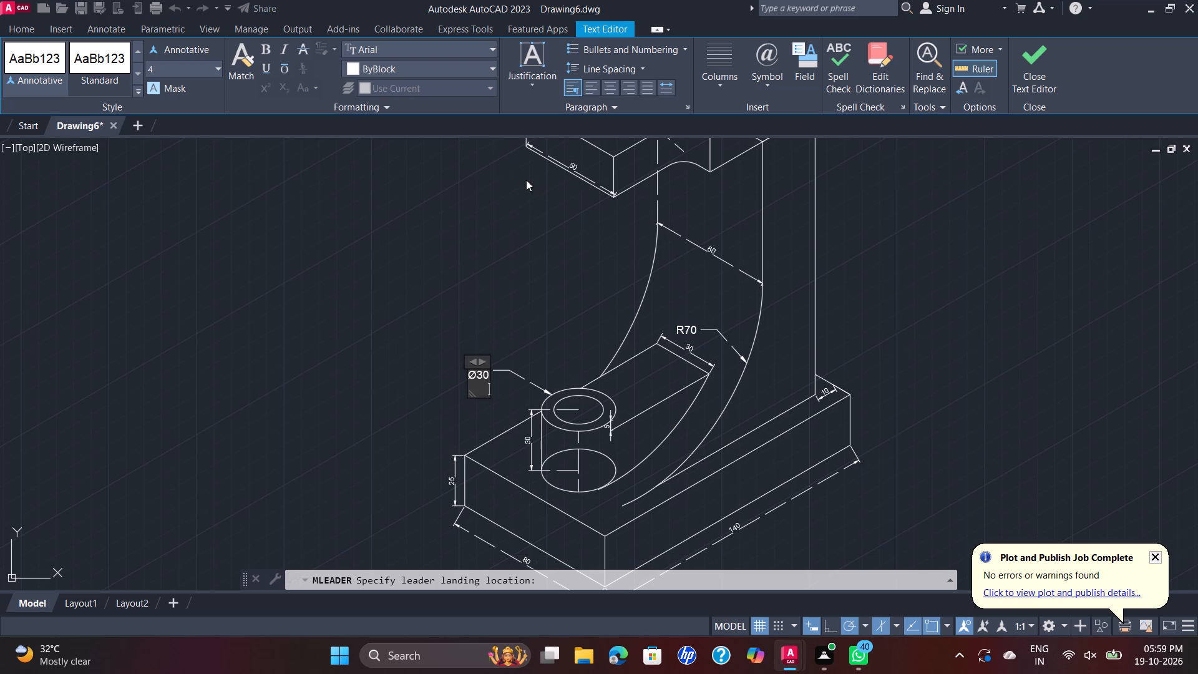
{"action": "key", "text": "BackSpace"}
{"action": "left_click", "coordinate": [526, 180]}
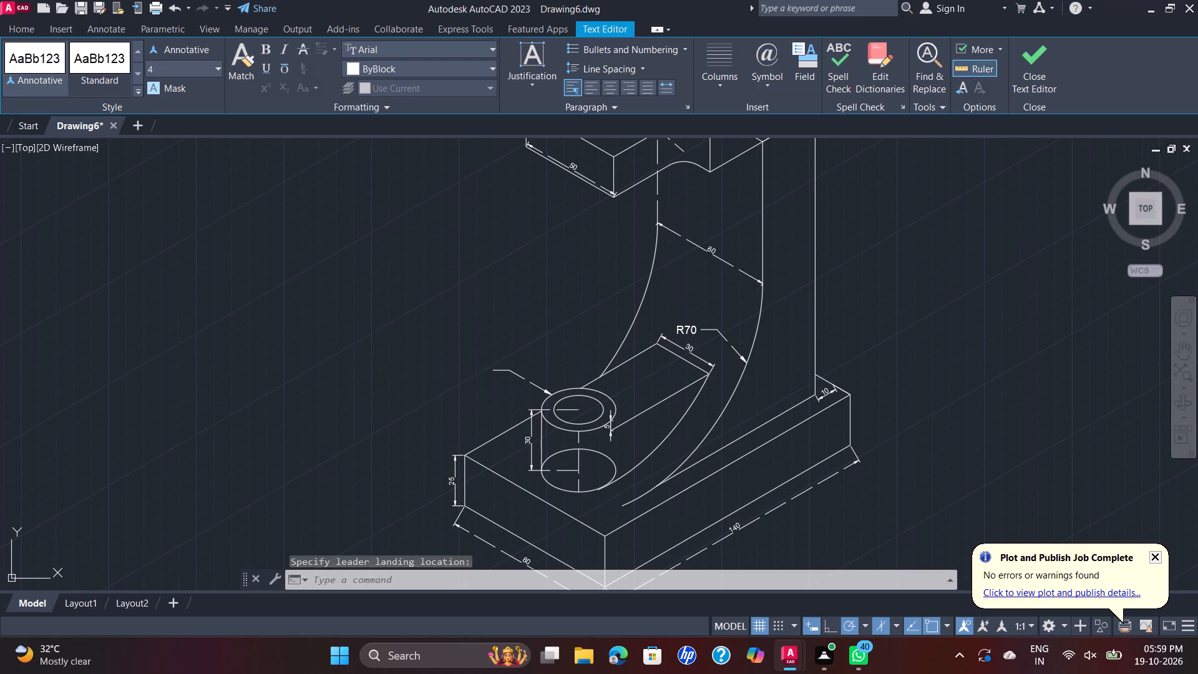
Add a leader labelled Ø20 pointing to the boss's inner hole circle, with its text just below the Ø30 label.
{"action": "key", "text": "space"}
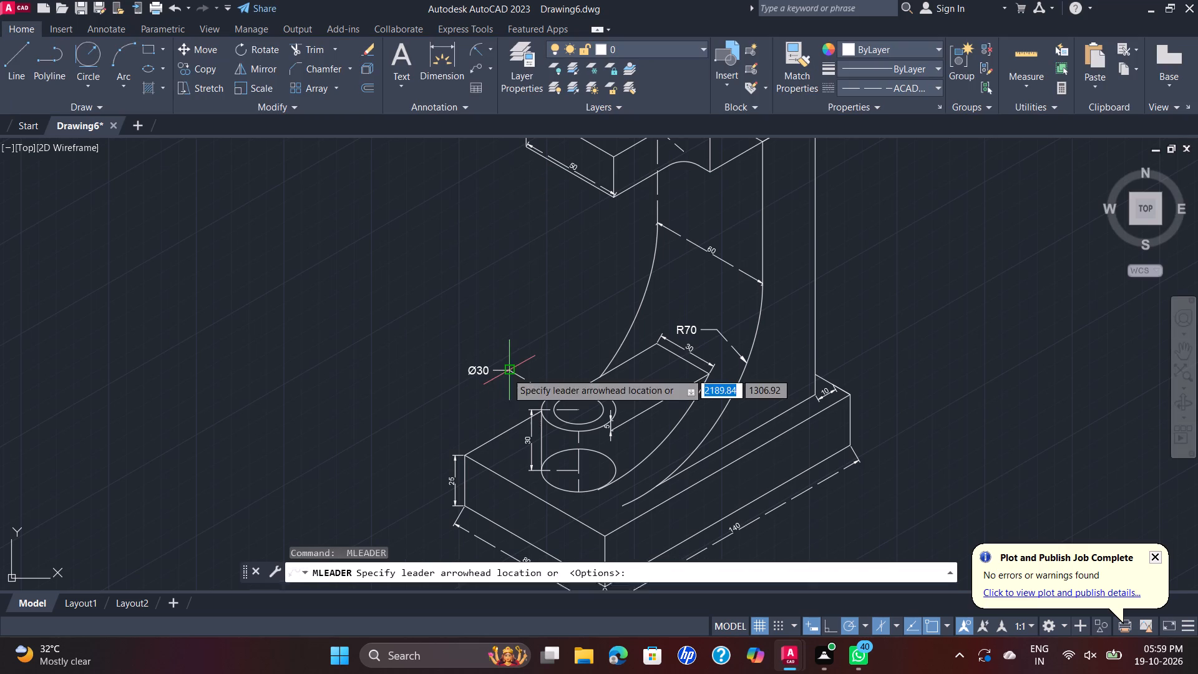
{"action": "left_click", "coordinate": [553, 404]}
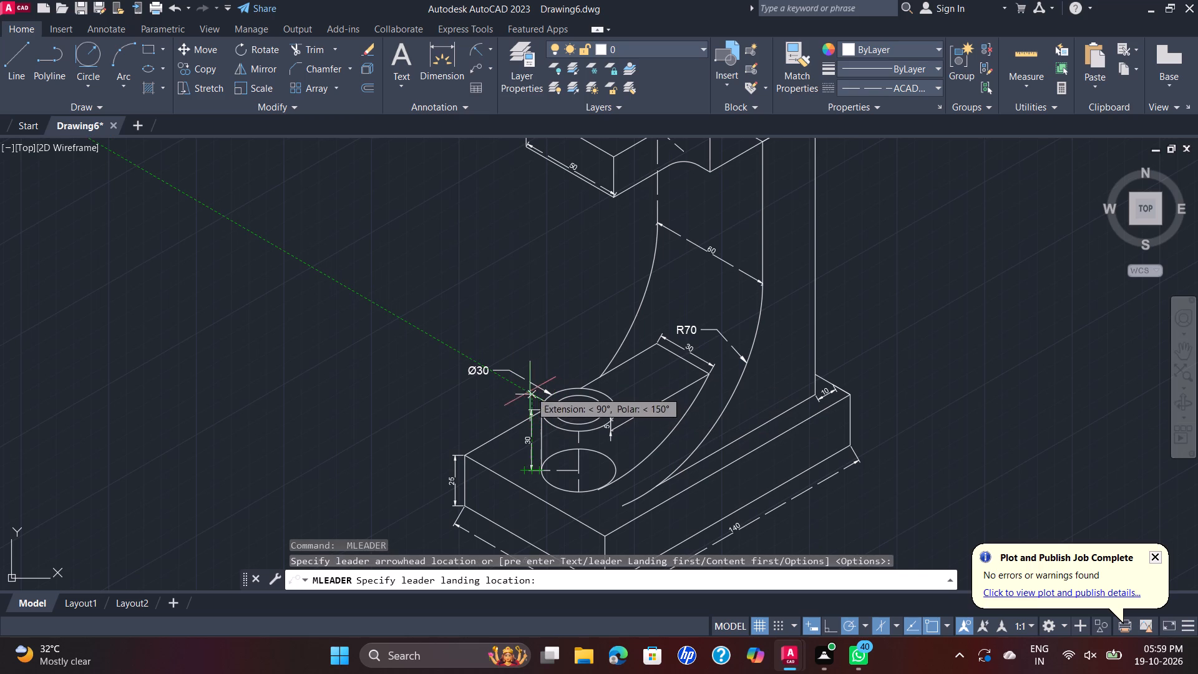
{"action": "left_click", "coordinate": [527, 390]}
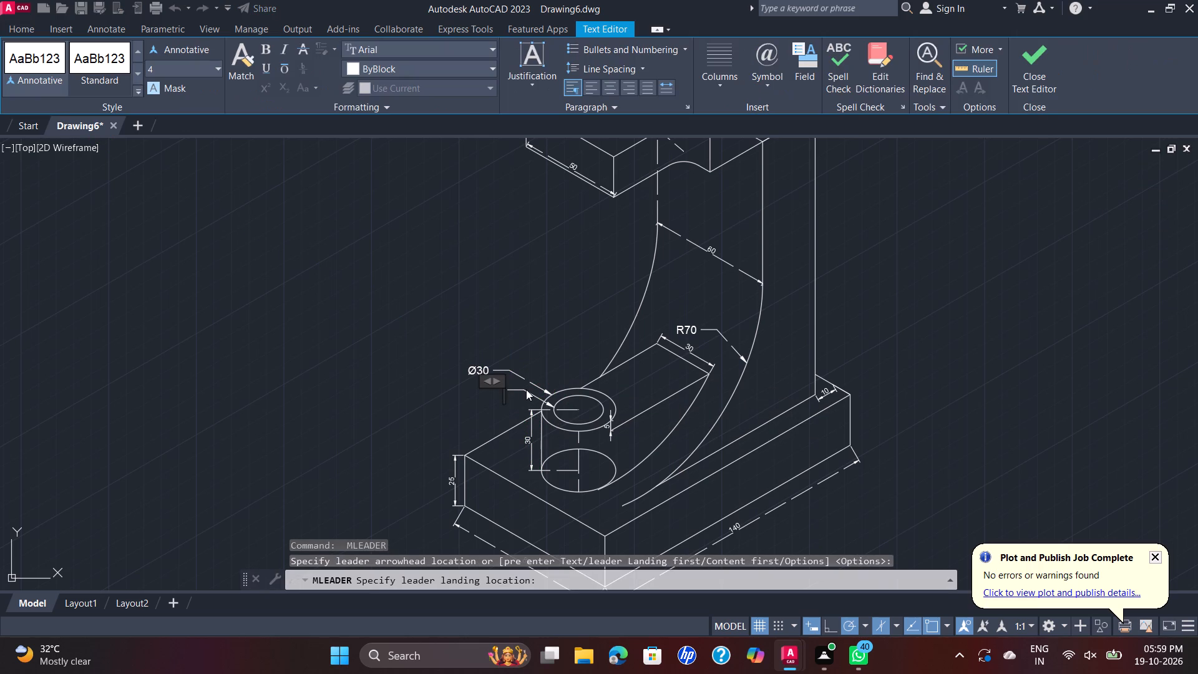
{"action": "left_click", "coordinate": [772, 89]}
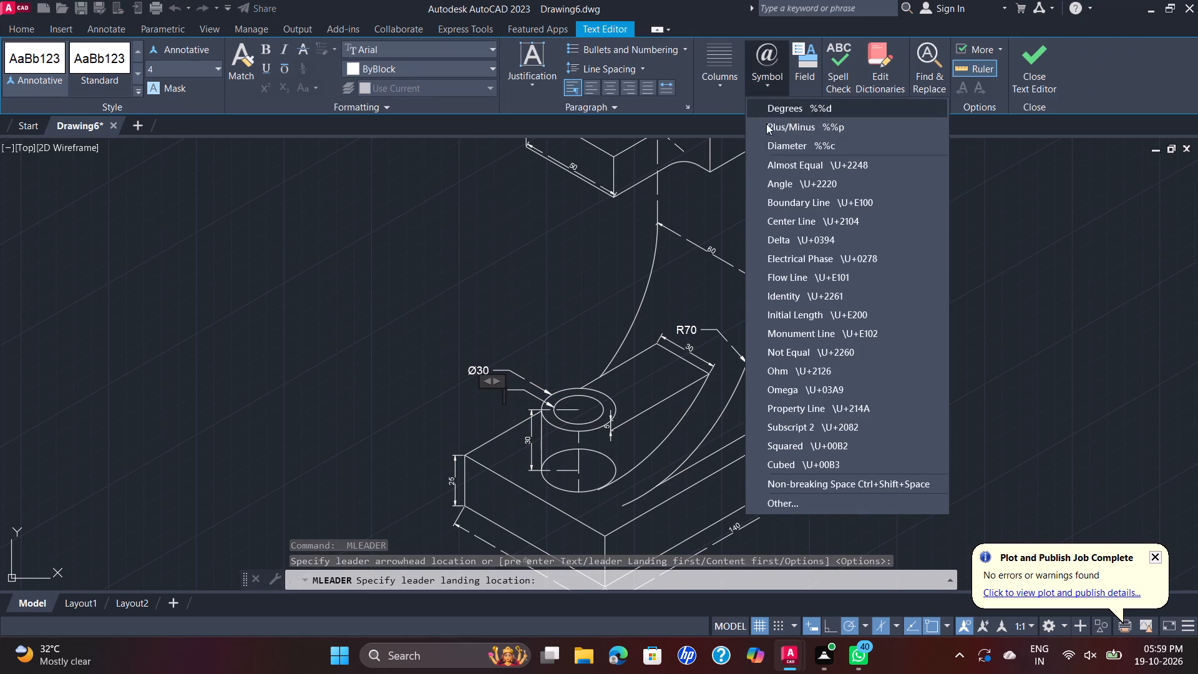
{"action": "left_click", "coordinate": [770, 151]}
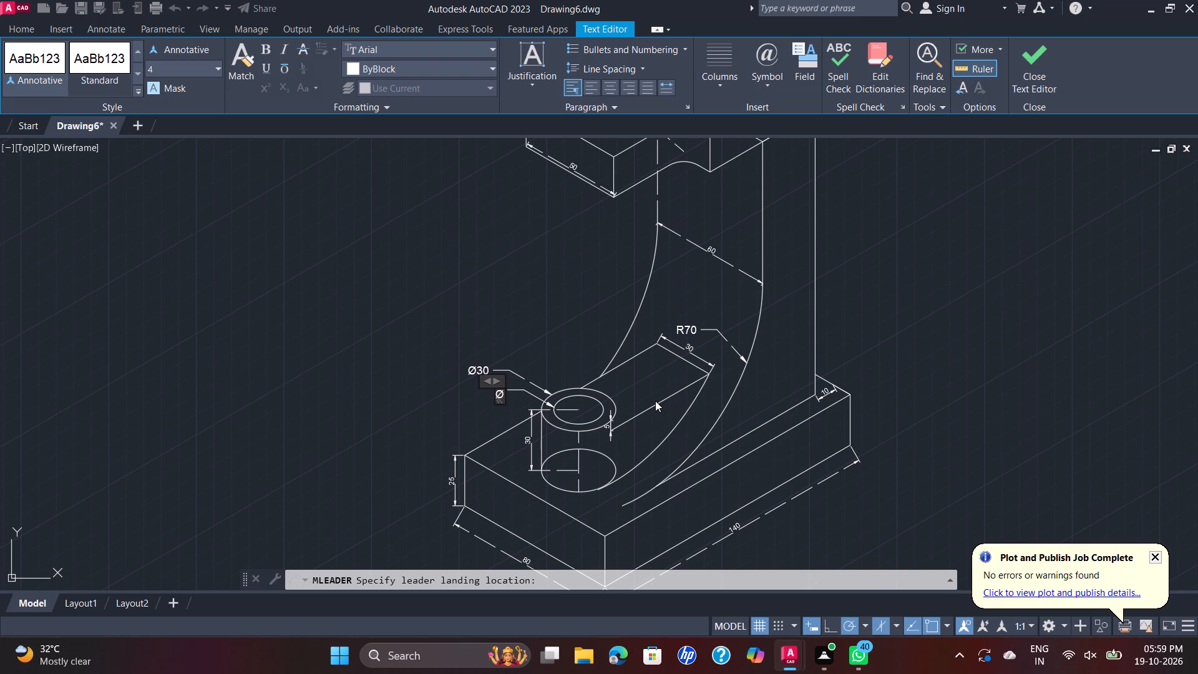
{"action": "type", "text": "20"}
{"action": "key", "text": "Return"}
{"action": "key", "text": "BackSpace"}
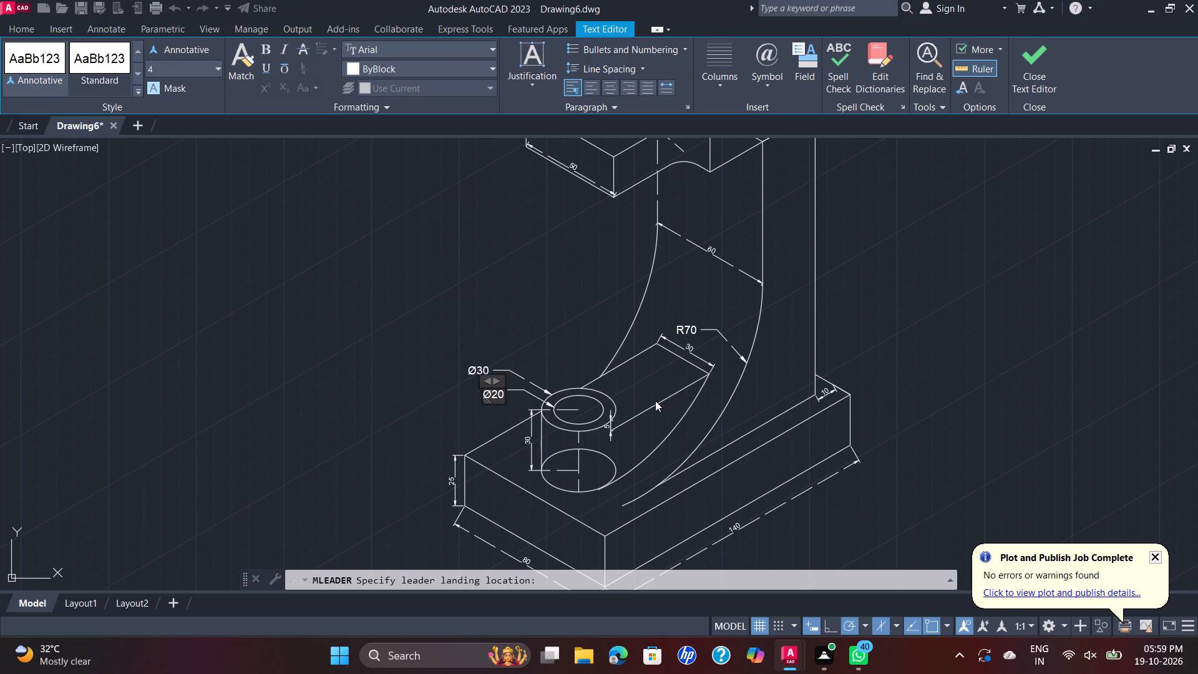
{"action": "left_click", "coordinate": [655, 401]}
Examine the annotated bracket from base to top block to check that its dimensions and leaders are complete.
{"action": "scroll", "coordinate": [764, 404], "scroll_direction": "down", "scroll_amount": 1}
{"action": "middle_click_drag", "start_coordinate": [764, 404], "coordinate": [749, 383]}
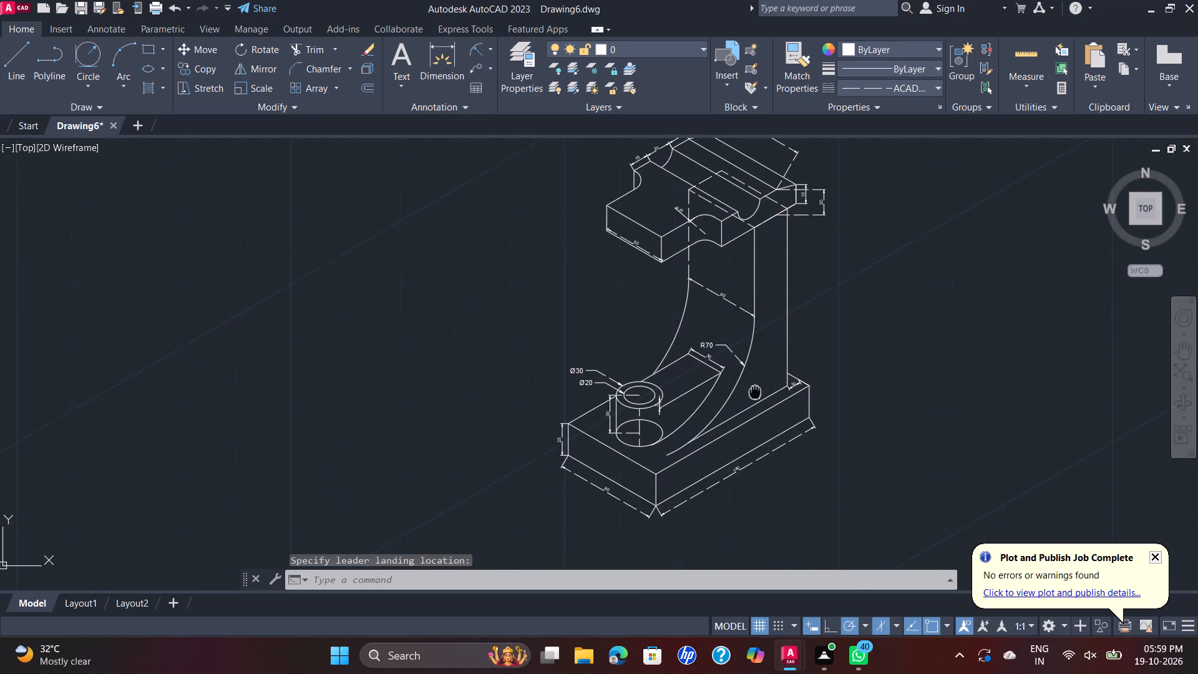
{"action": "middle_click_drag", "start_coordinate": [749, 383], "coordinate": [726, 347]}
{"action": "scroll", "coordinate": [726, 350], "scroll_direction": "up", "scroll_amount": 1}
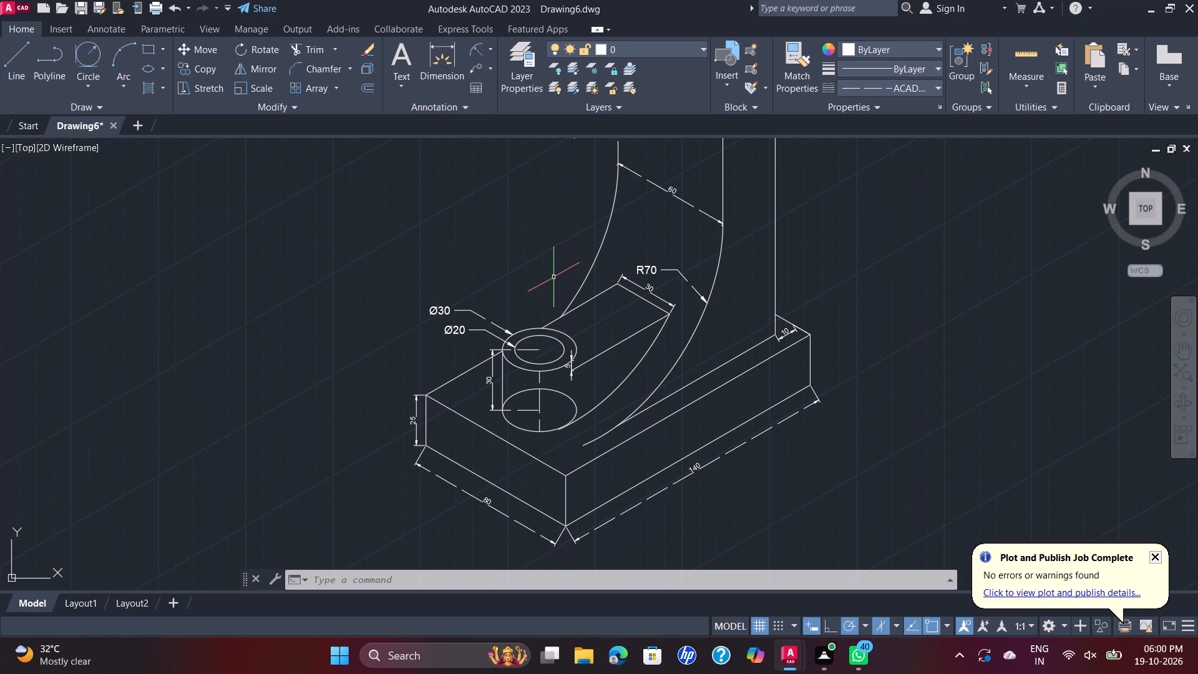
{"action": "middle_click_drag", "start_coordinate": [553, 278], "coordinate": [542, 325]}
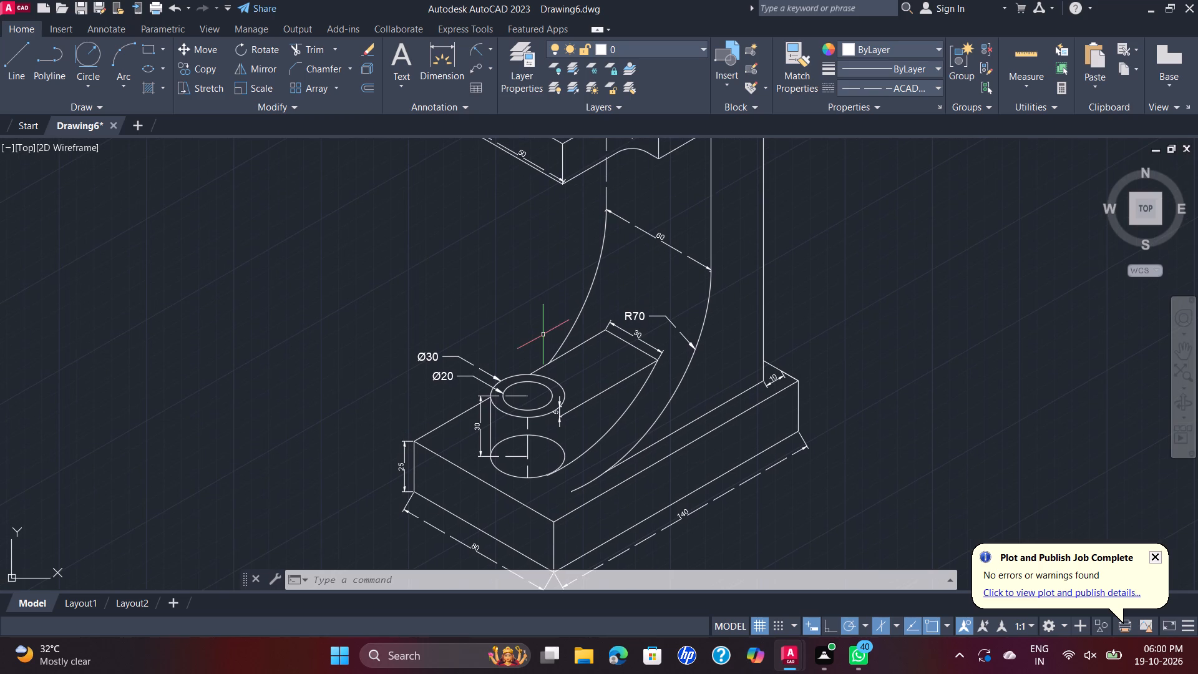
{"action": "scroll", "coordinate": [548, 332], "scroll_direction": "down", "scroll_amount": 2}
{"action": "scroll", "coordinate": [649, 250], "scroll_direction": "up", "scroll_amount": 3}
{"action": "scroll", "coordinate": [643, 241], "scroll_direction": "down", "scroll_amount": 1}
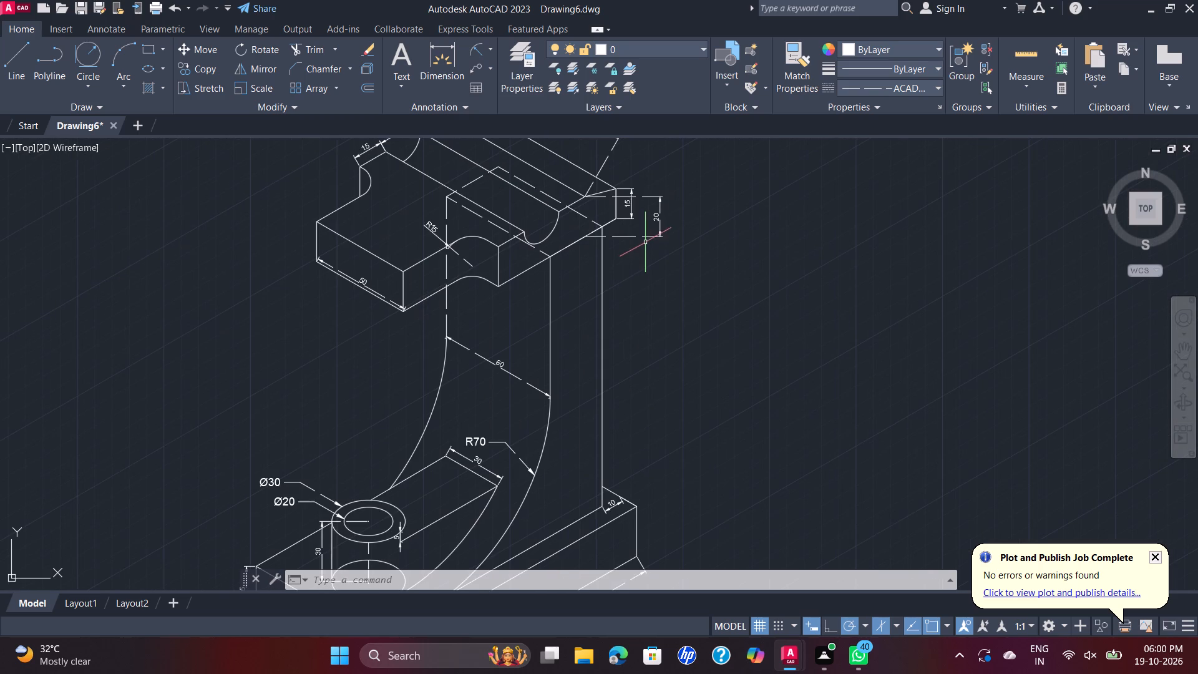
{"action": "scroll", "coordinate": [645, 250], "scroll_direction": "down", "scroll_amount": 1}
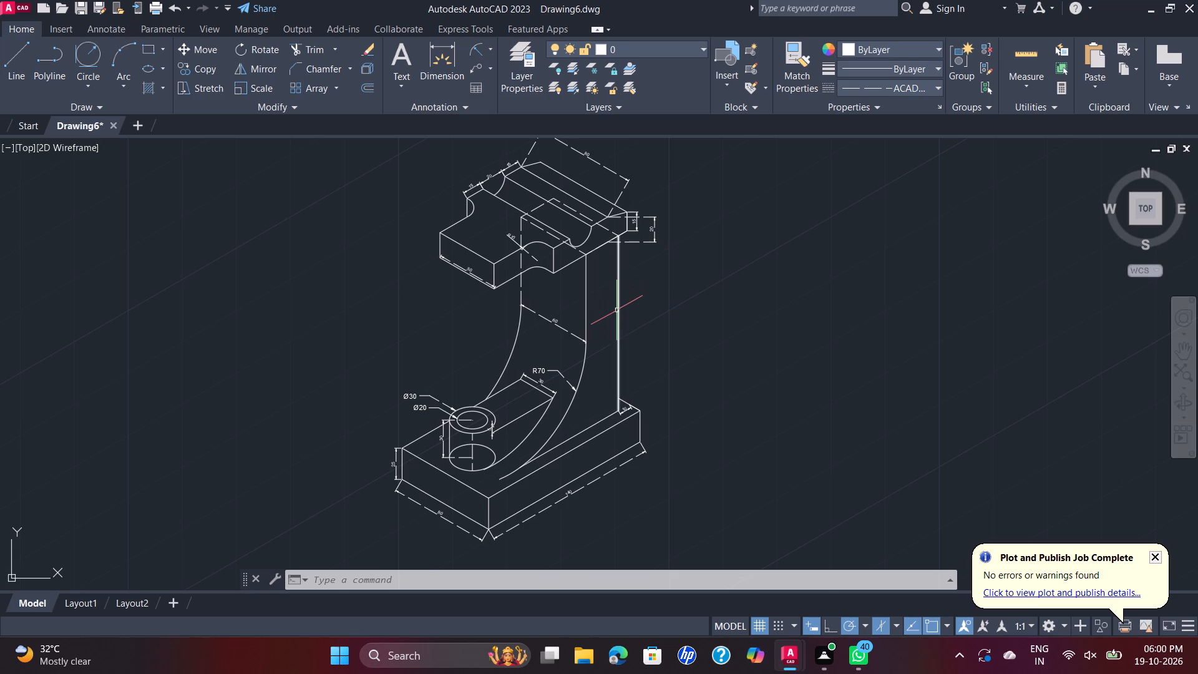
{"action": "scroll", "coordinate": [617, 310], "scroll_direction": "up", "scroll_amount": 1}
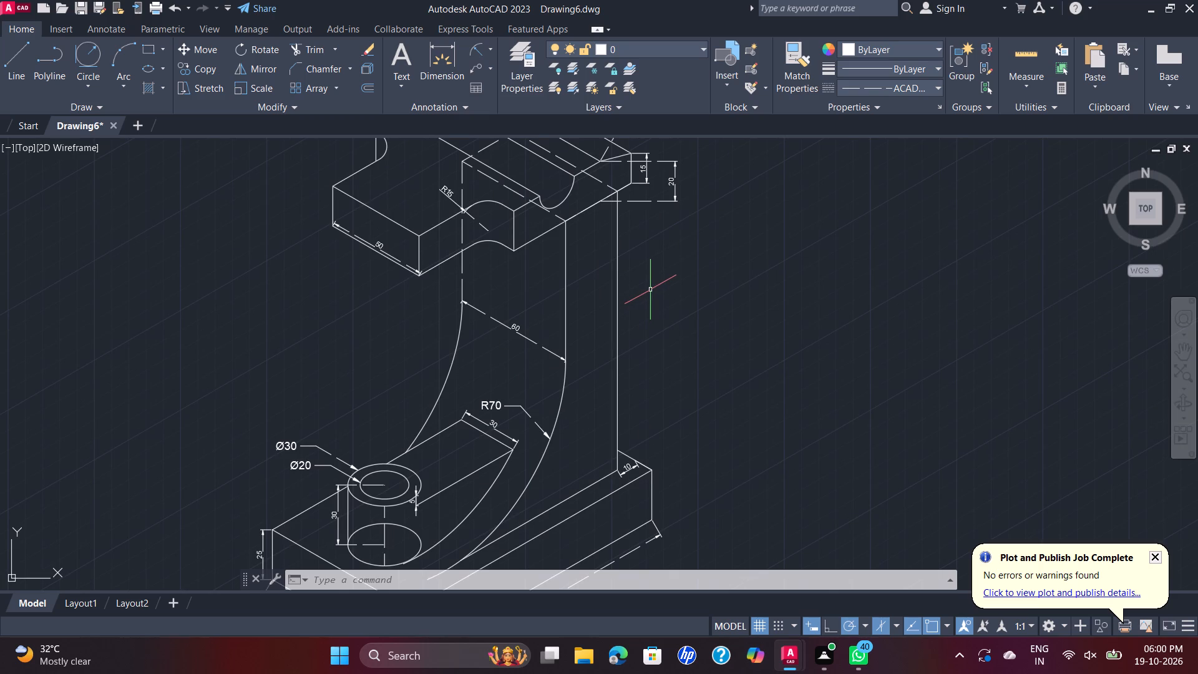
{"action": "key", "text": "Escape"}
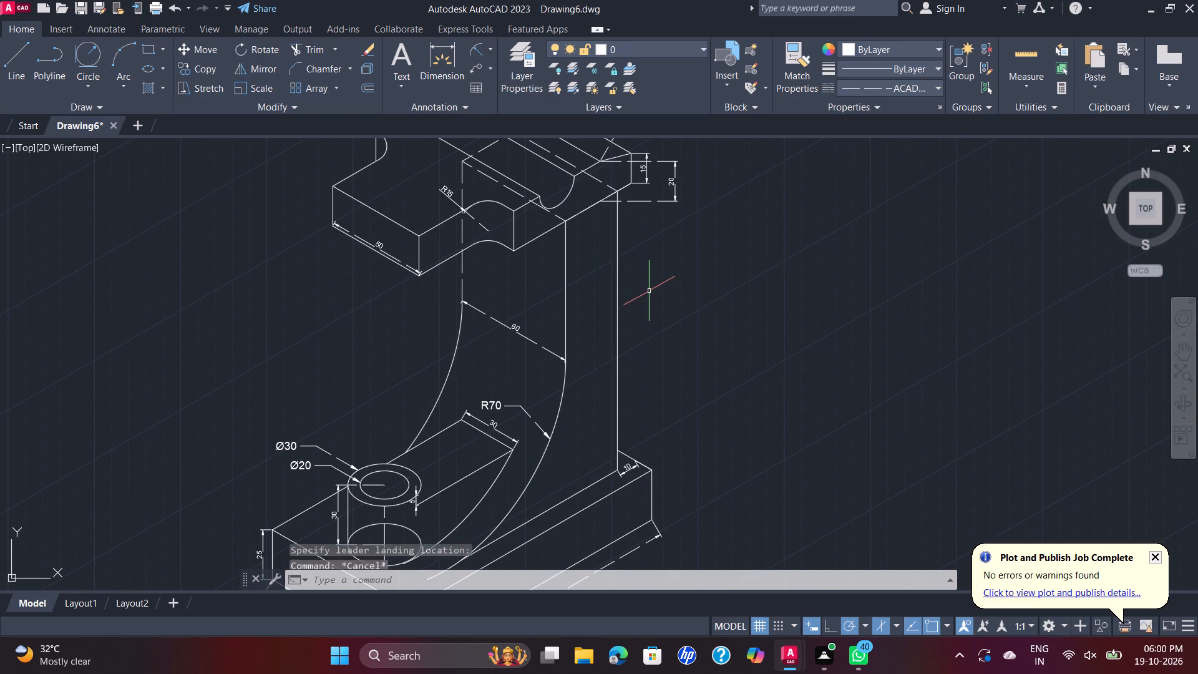
{"action": "scroll", "coordinate": [650, 293], "scroll_direction": "down", "scroll_amount": 2}
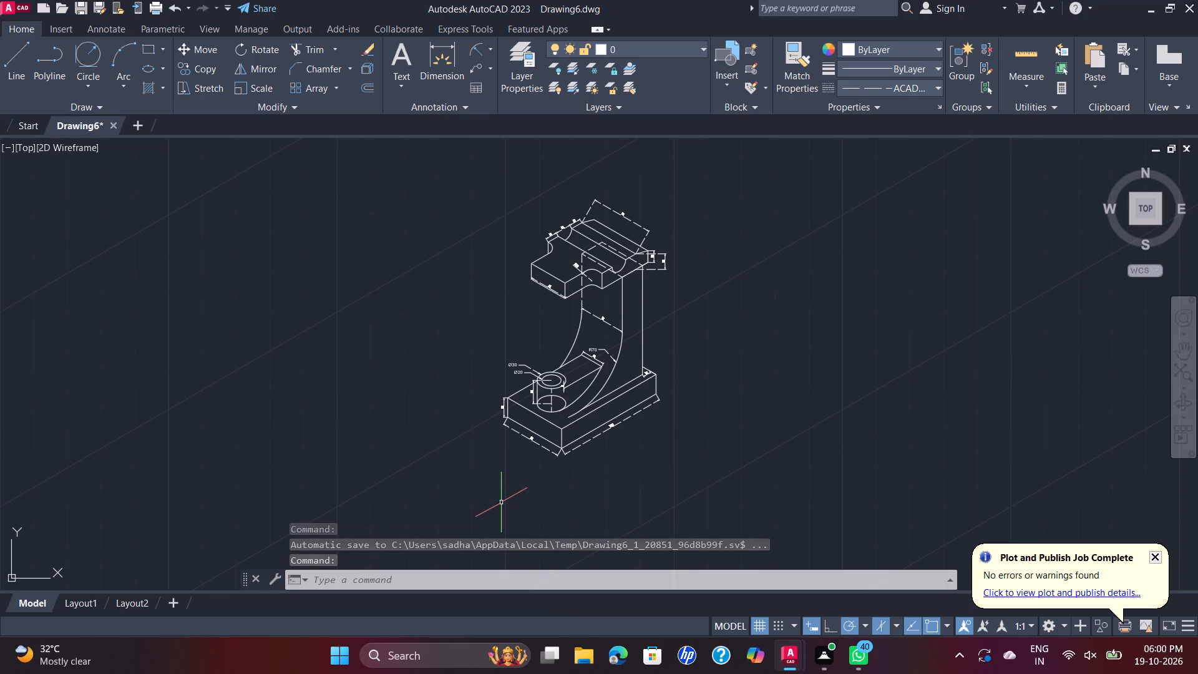
Save the drawing in the Documents folder under the name D 49.
{"action": "key", "text": "ctrl+s"}
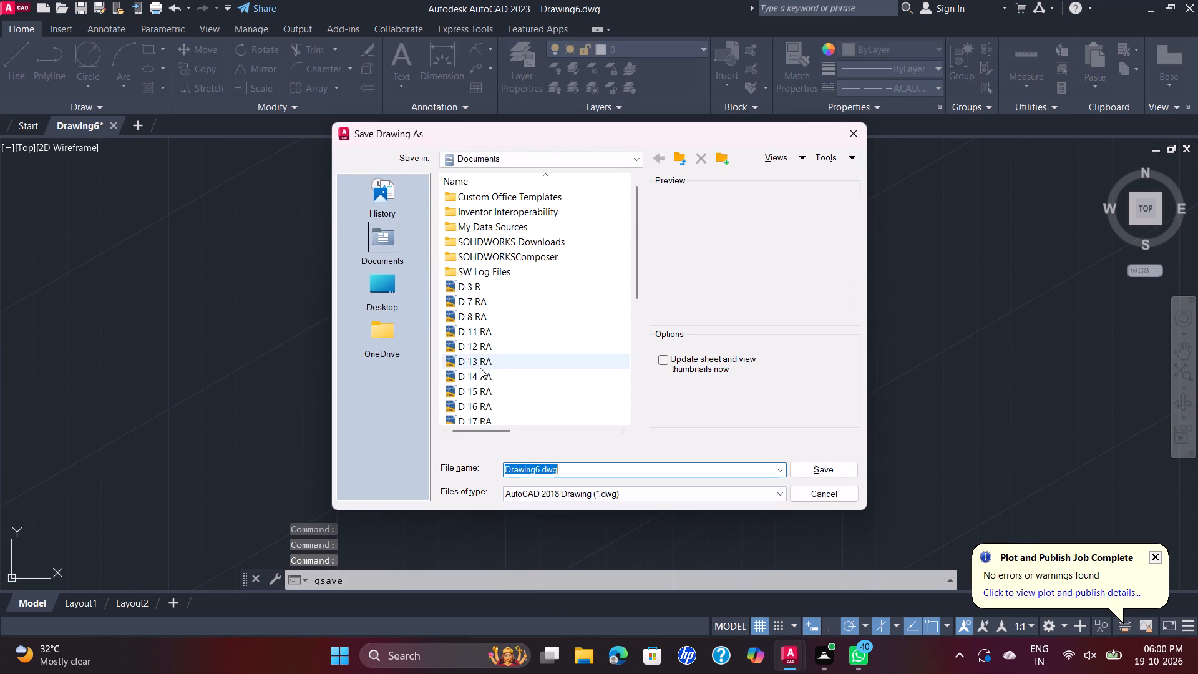
{"action": "scroll", "coordinate": [480, 368], "scroll_direction": "down", "scroll_amount": 6}
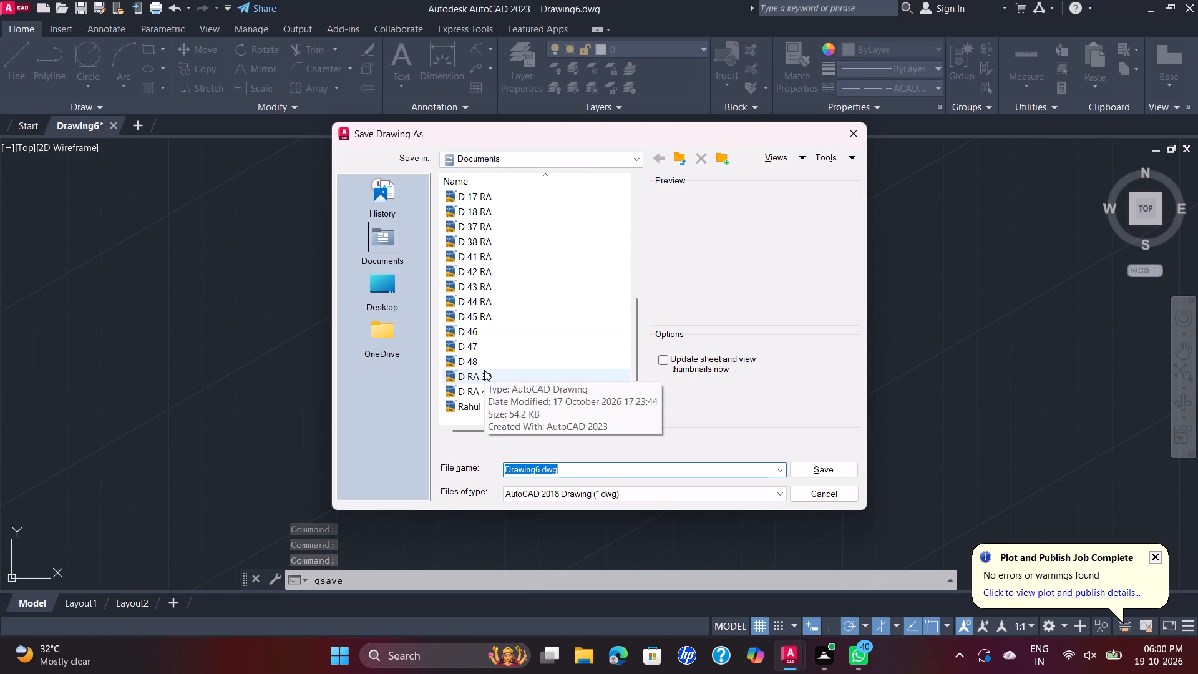
{"action": "scroll", "coordinate": [492, 359], "scroll_direction": "down", "scroll_amount": 1}
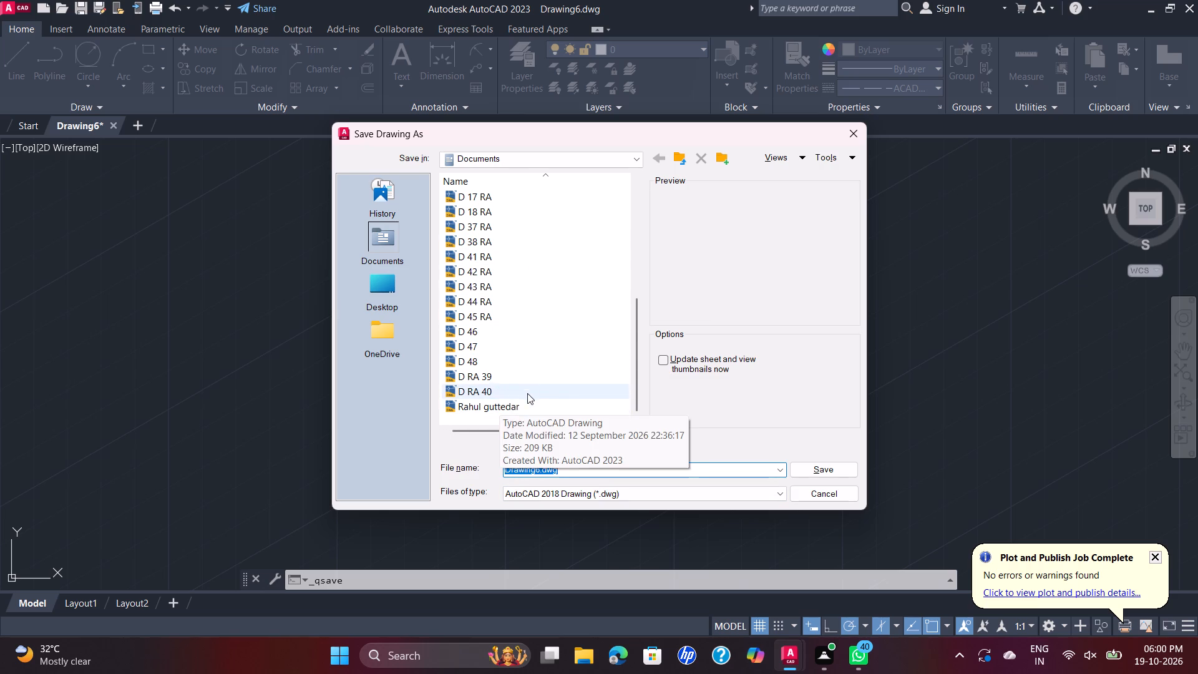
{"action": "scroll", "coordinate": [520, 359], "scroll_direction": "up", "scroll_amount": 10}
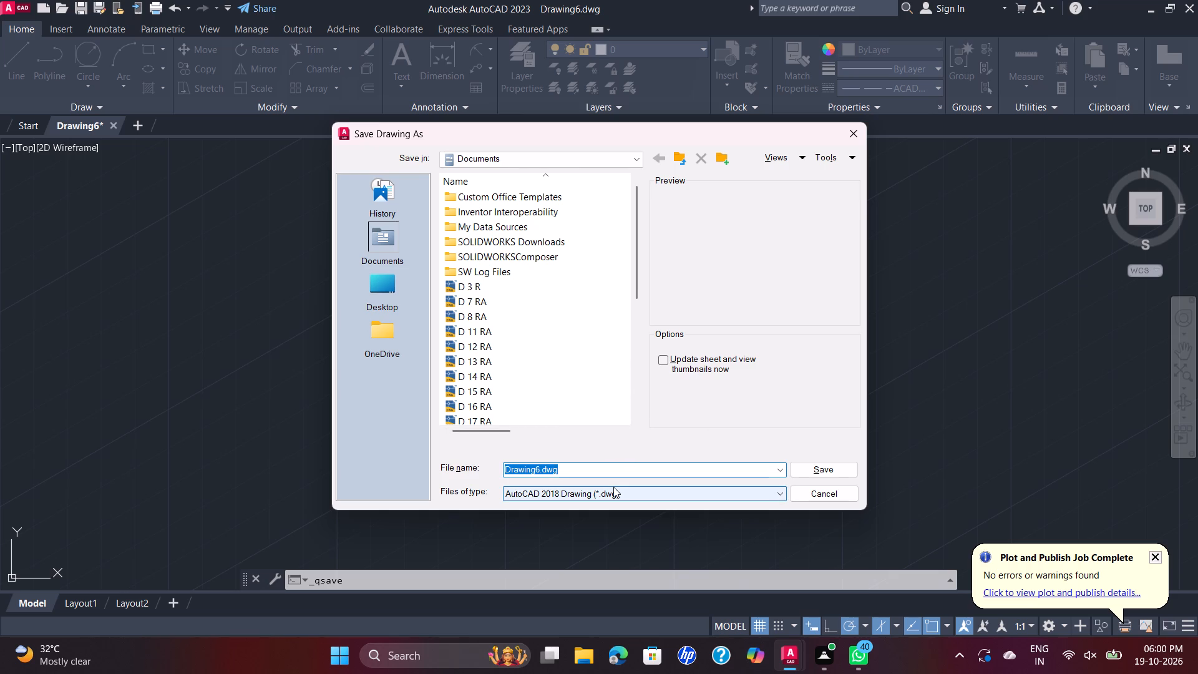
{"action": "type", "text": "D"}
{"action": "key", "text": "space"}
{"action": "type", "text": "49"}
{"action": "scroll", "coordinate": [613, 487], "scroll_direction": "up", "scroll_amount": 1}
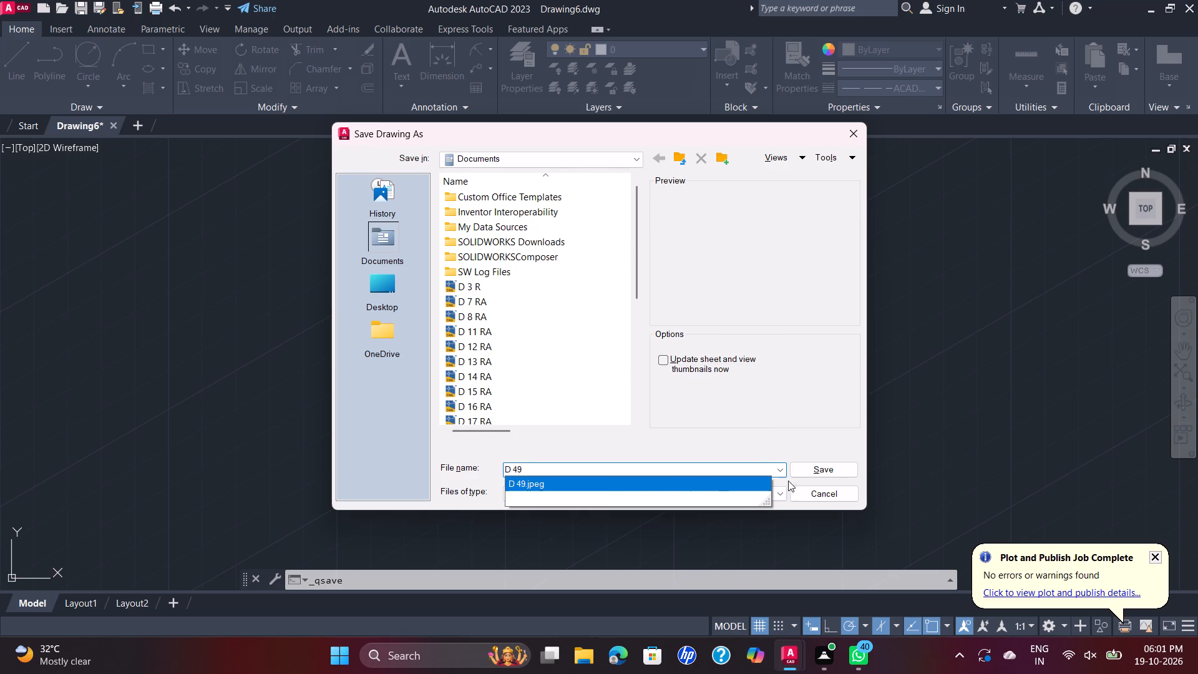
{"action": "left_click", "coordinate": [815, 469]}
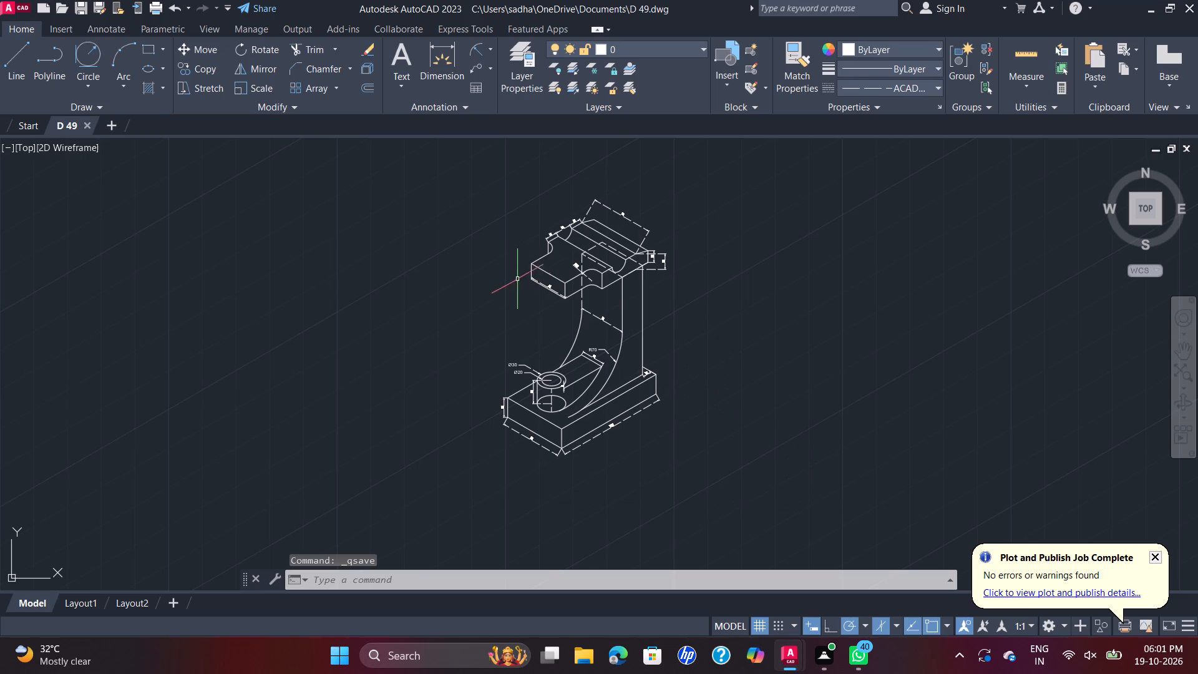
Set up a plot with DWG To PDF.pc3 in landscape orientation, using a window around the whole dimensioned bracket as plot area.
{"action": "type", "text": "PLOT"}
{"action": "key", "text": "Return"}
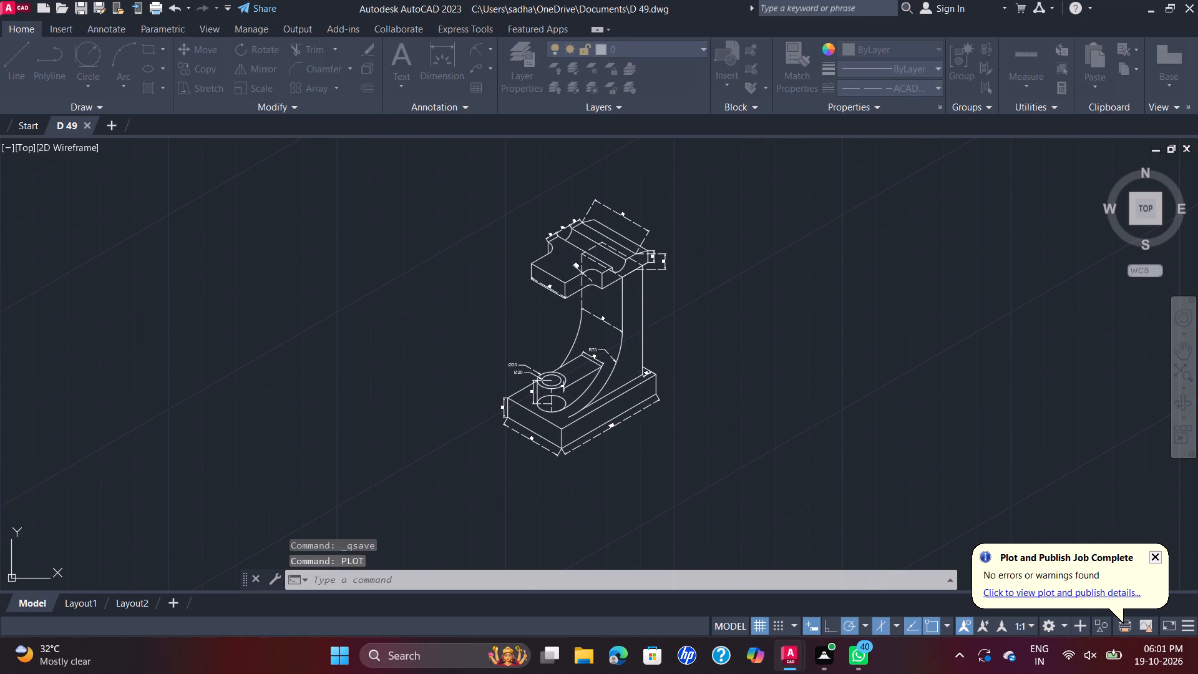
{"action": "left_click", "coordinate": [594, 217]}
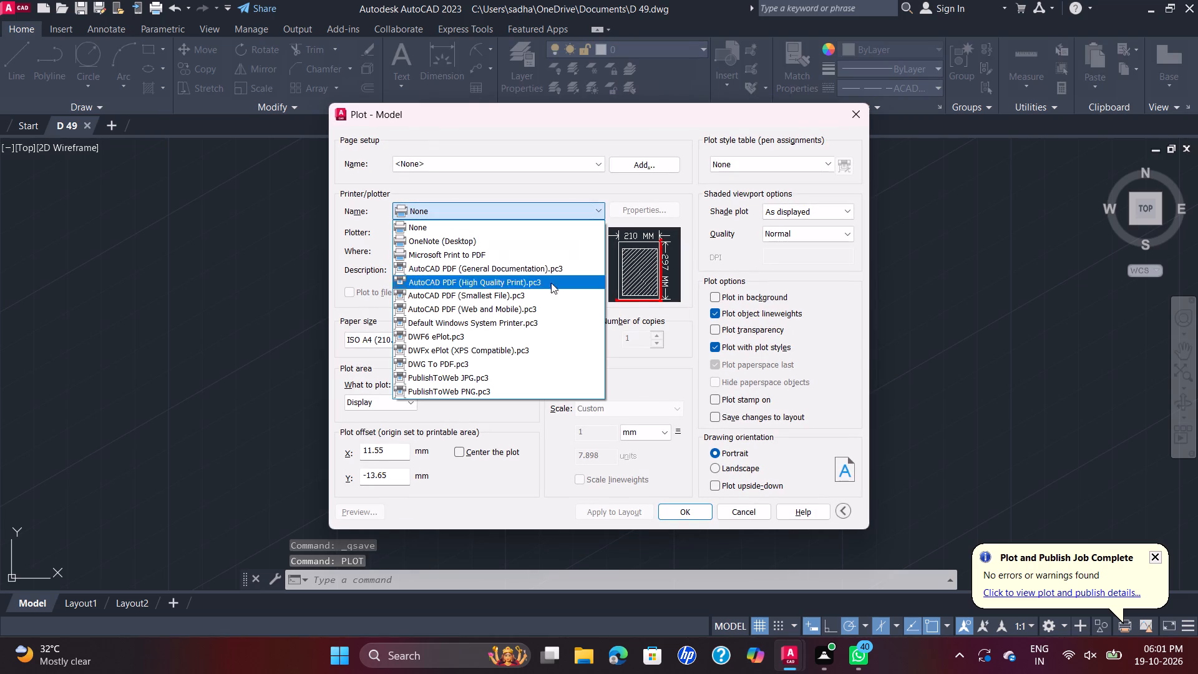
{"action": "left_click", "coordinate": [555, 362]}
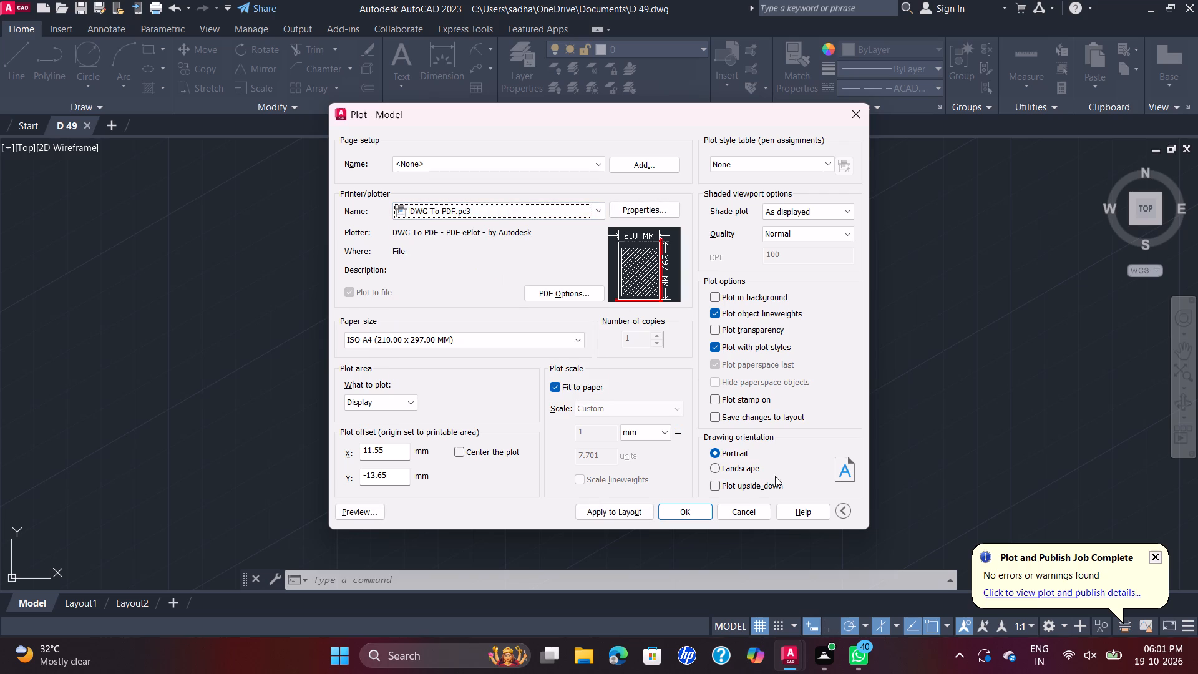
{"action": "left_click", "coordinate": [719, 470]}
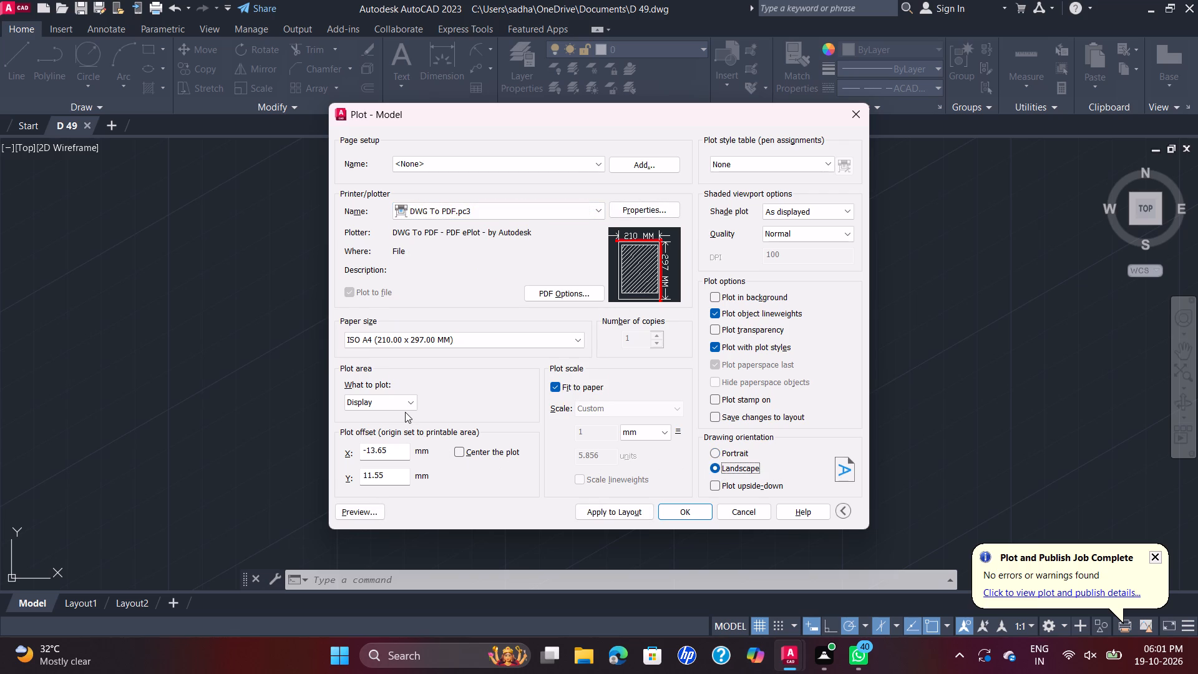
{"action": "left_click", "coordinate": [405, 412]}
{"action": "left_click", "coordinate": [410, 408]}
{"action": "left_click", "coordinate": [404, 446]}
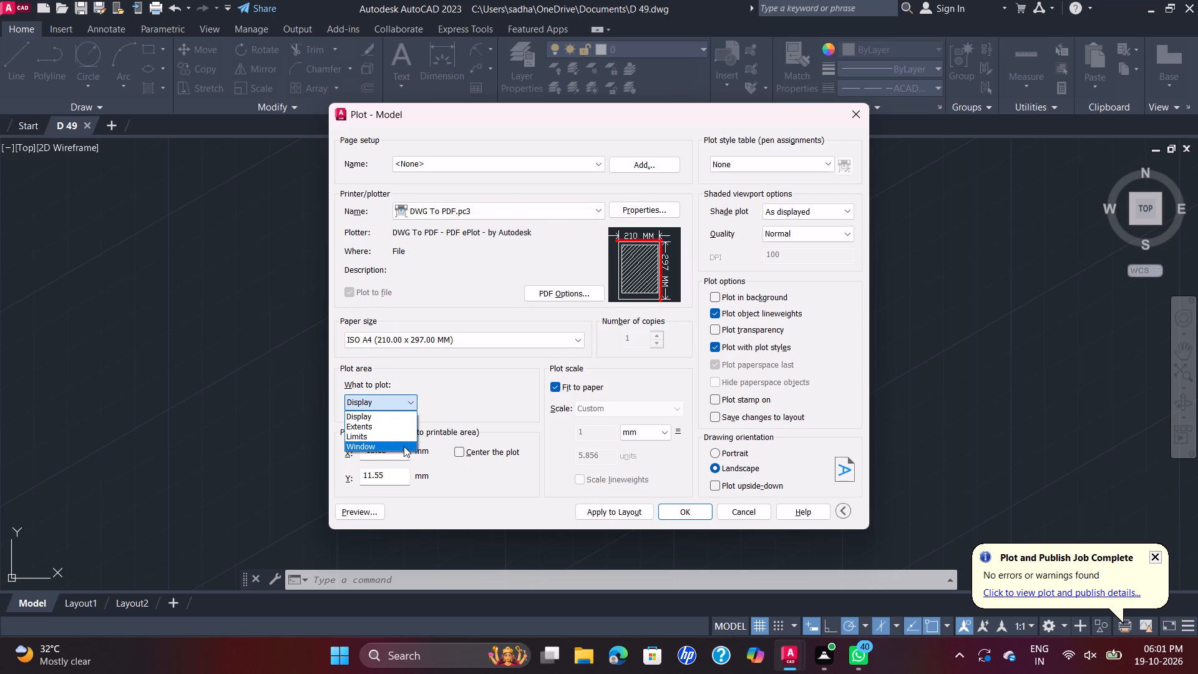
{"action": "left_click", "coordinate": [325, 154]}
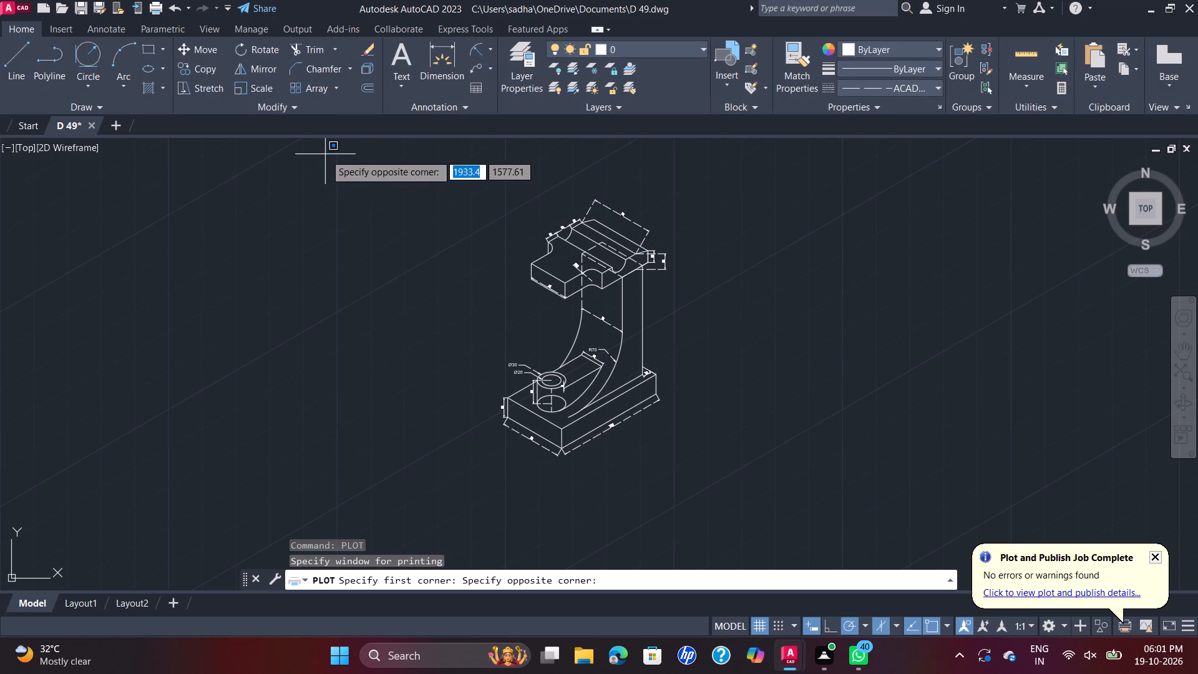
{"action": "left_click", "coordinate": [779, 482]}
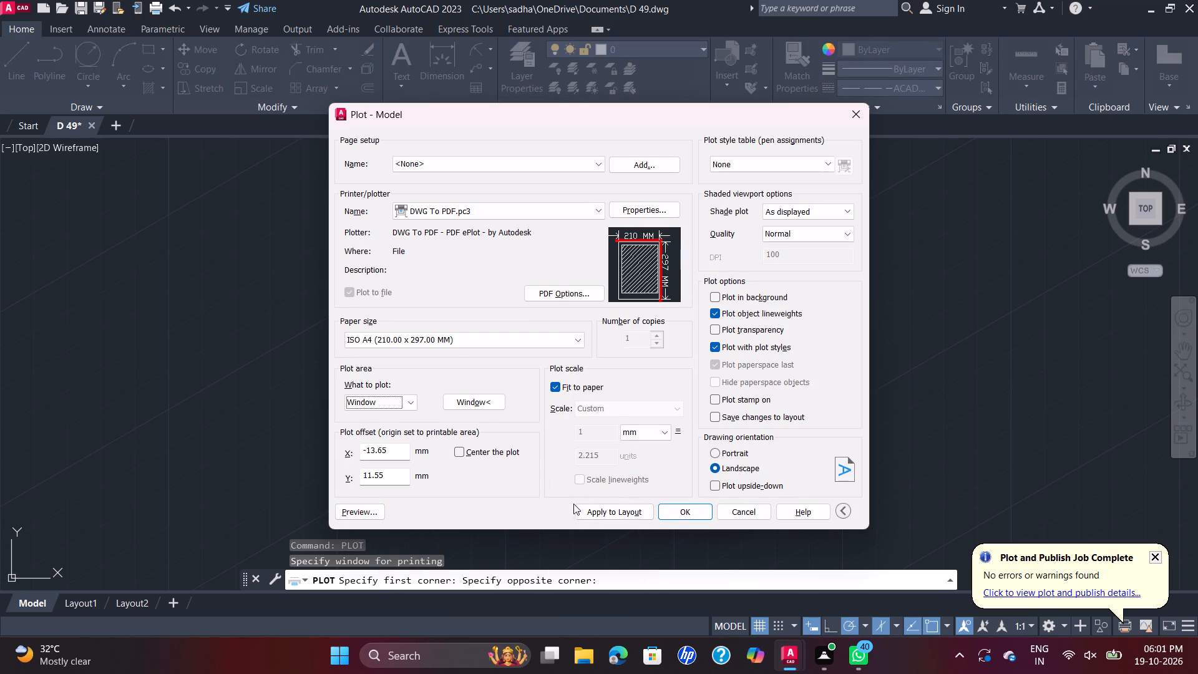
Plot the drawing to D 49-Model.pdf in the Documents folder and dismiss the PDF viewer notice.
{"action": "left_click", "coordinate": [668, 508]}
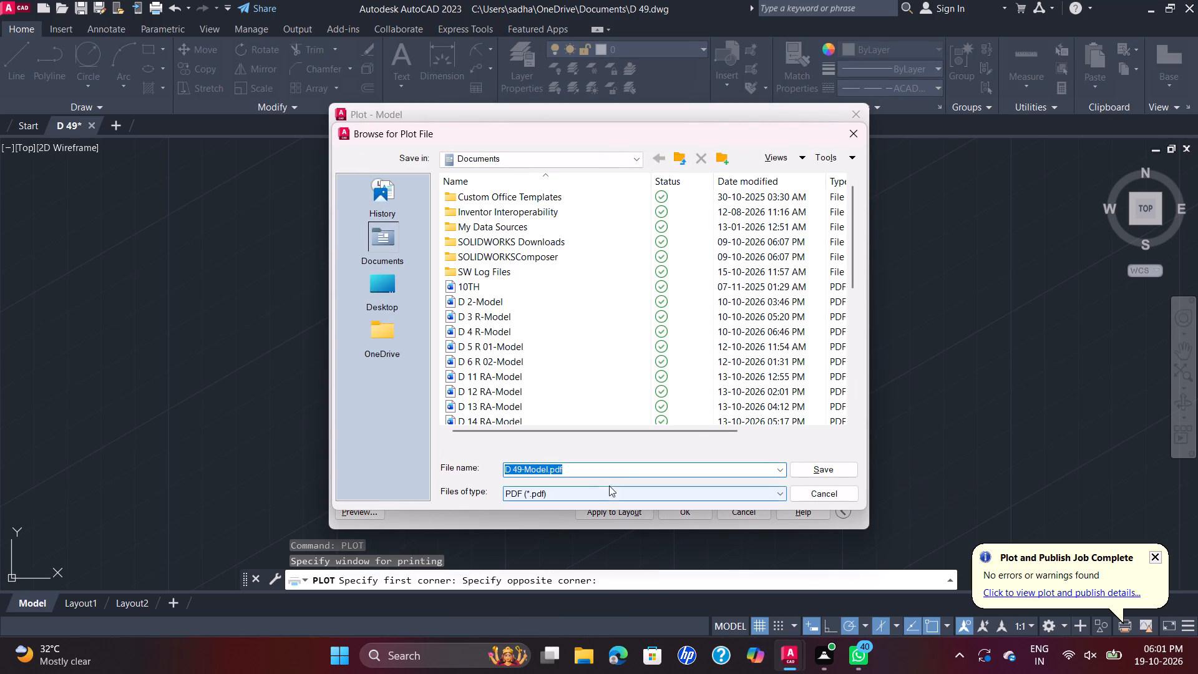
{"action": "left_click", "coordinate": [829, 471]}
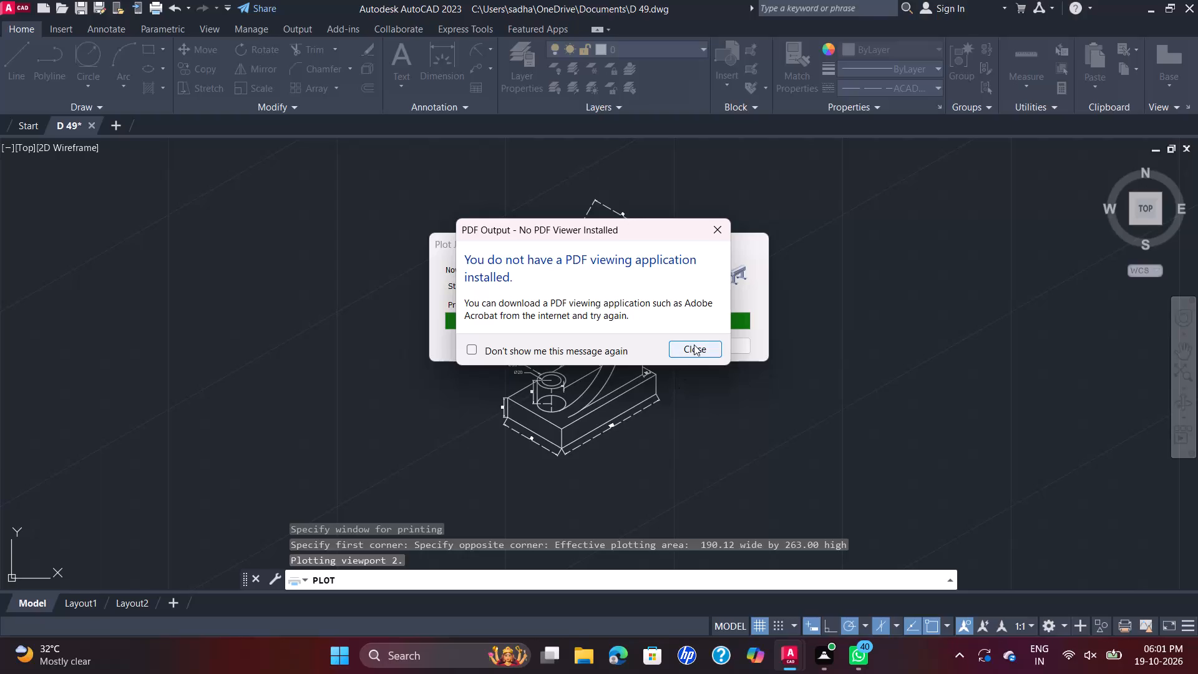
{"action": "left_click", "coordinate": [695, 345]}
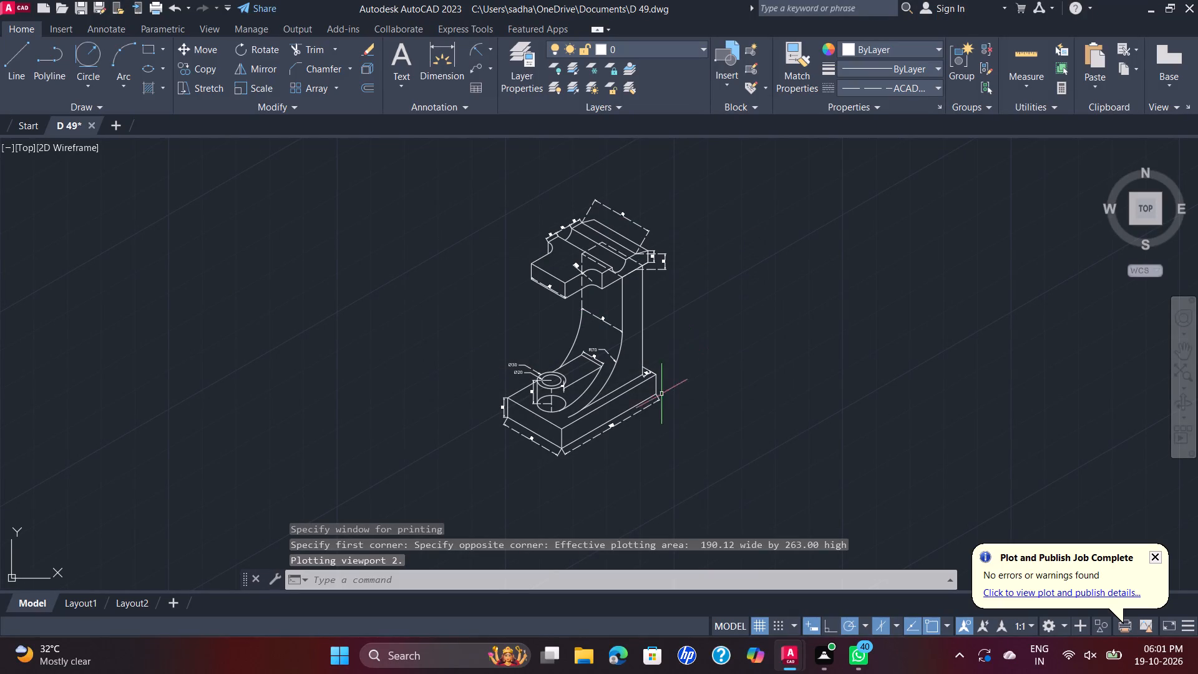